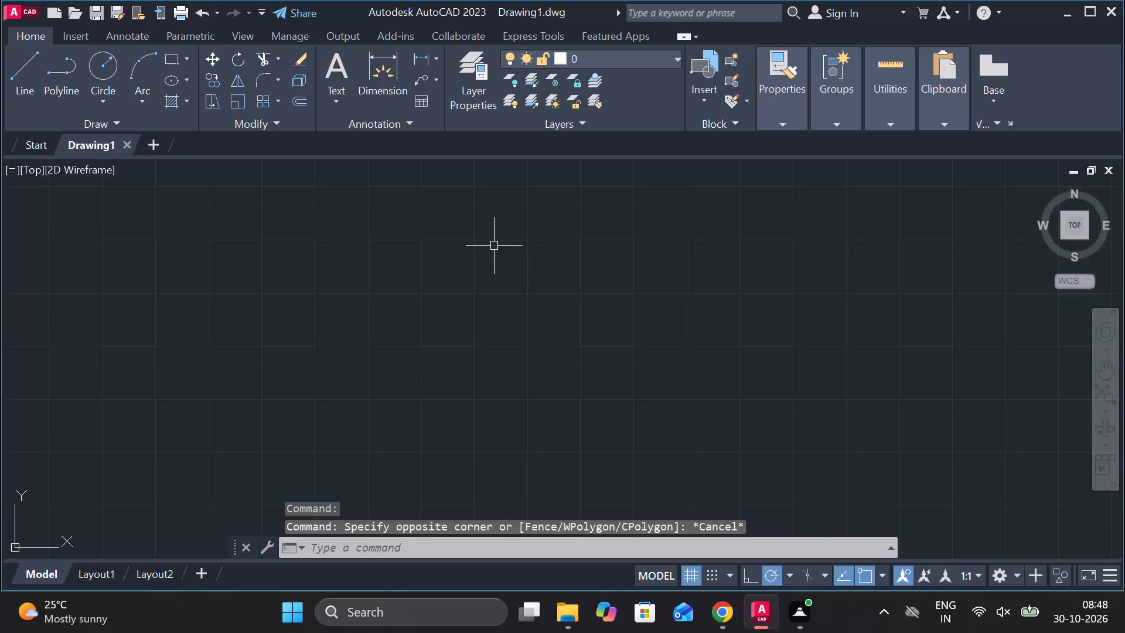
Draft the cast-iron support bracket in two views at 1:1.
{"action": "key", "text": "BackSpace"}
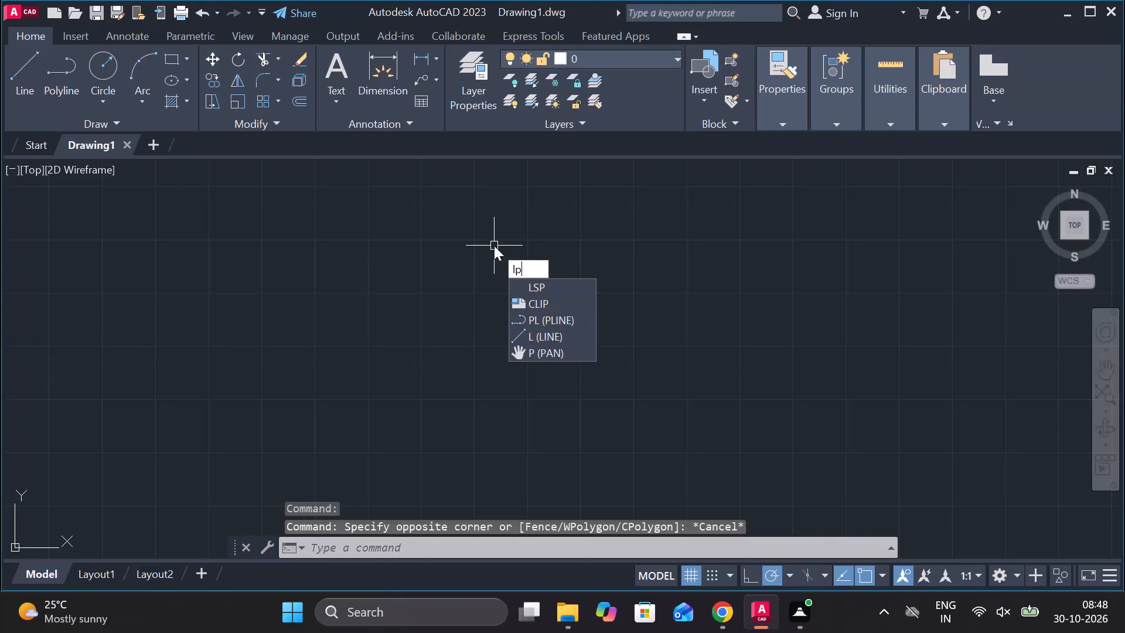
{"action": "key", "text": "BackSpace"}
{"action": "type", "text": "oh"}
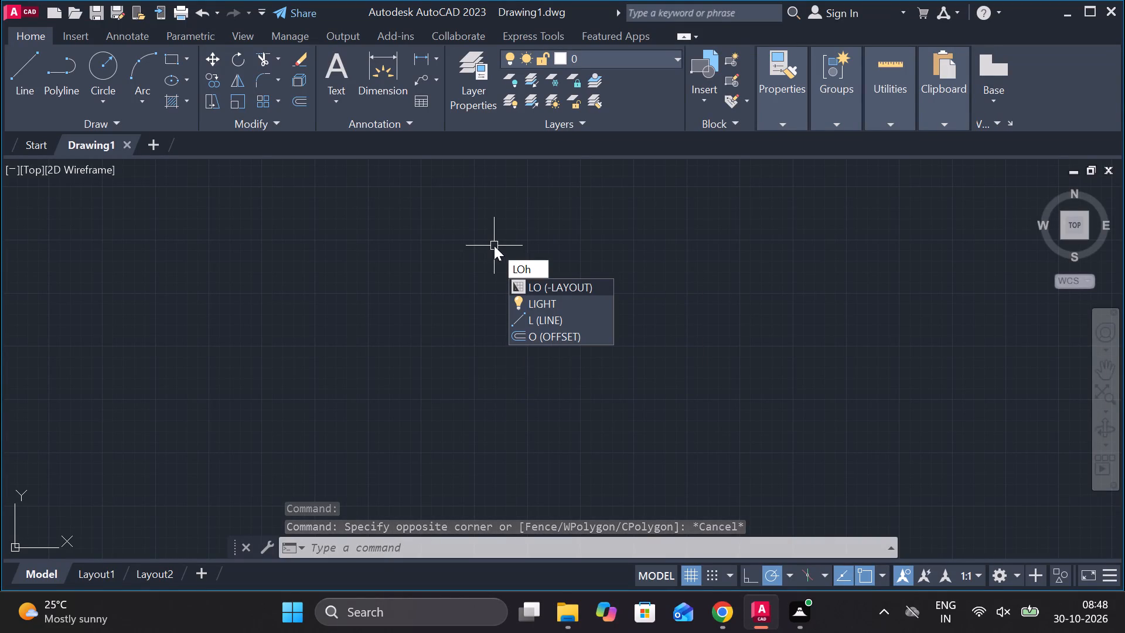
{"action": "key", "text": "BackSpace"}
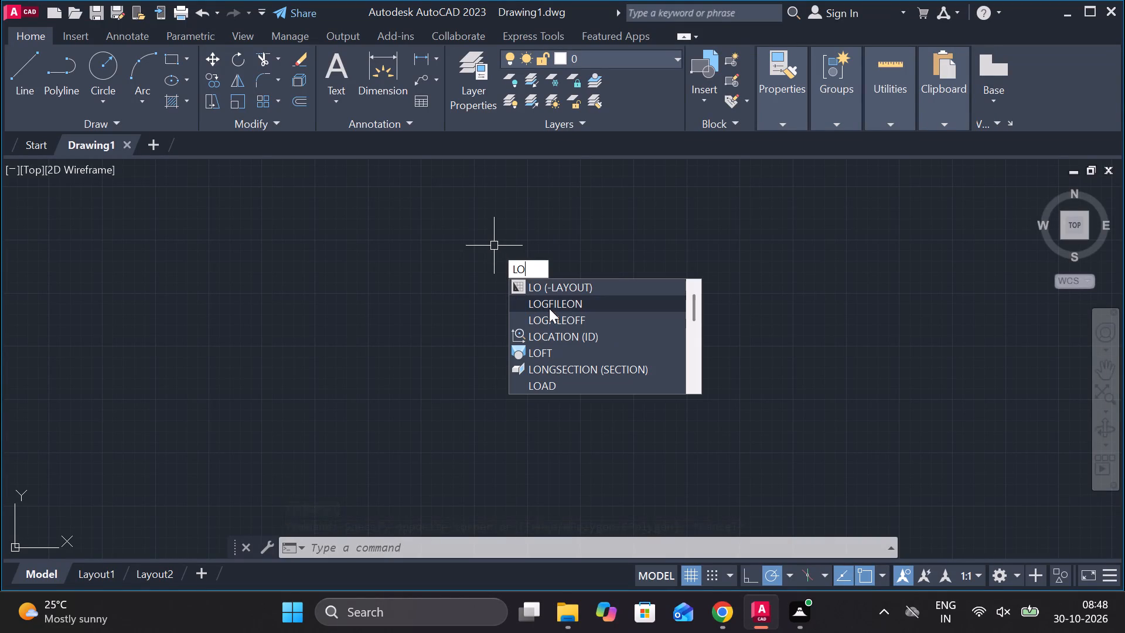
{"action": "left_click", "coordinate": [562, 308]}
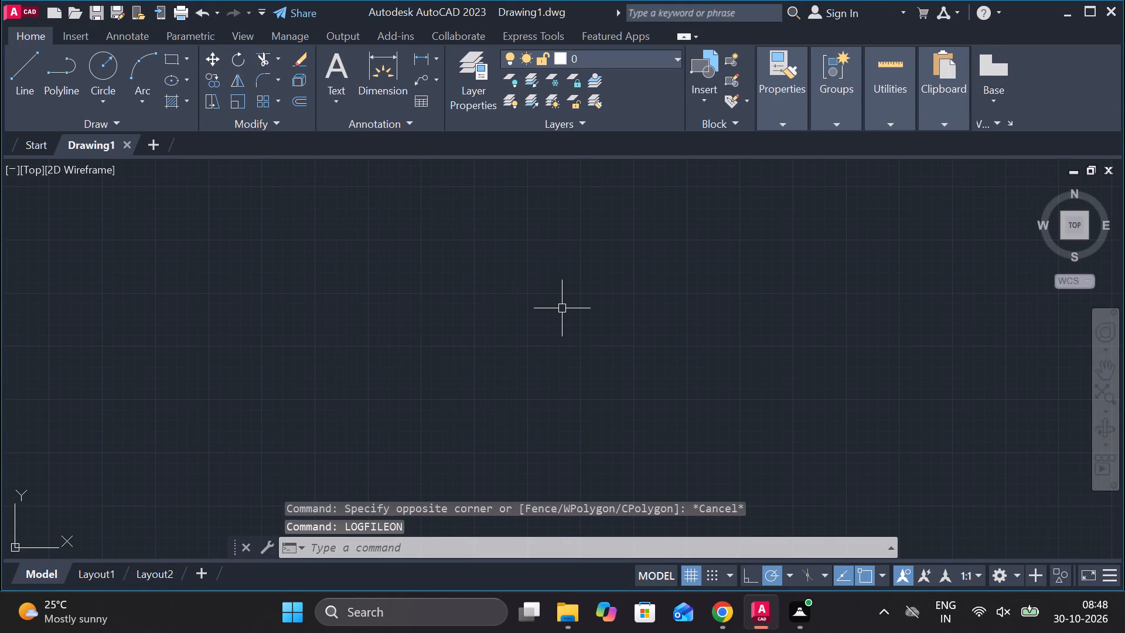
Set the model space limits to lower-left 0,0 and upper-right 297,210, and apply Zoom All.
{"action": "type", "text": "limits"}
{"action": "key", "text": "Return"}
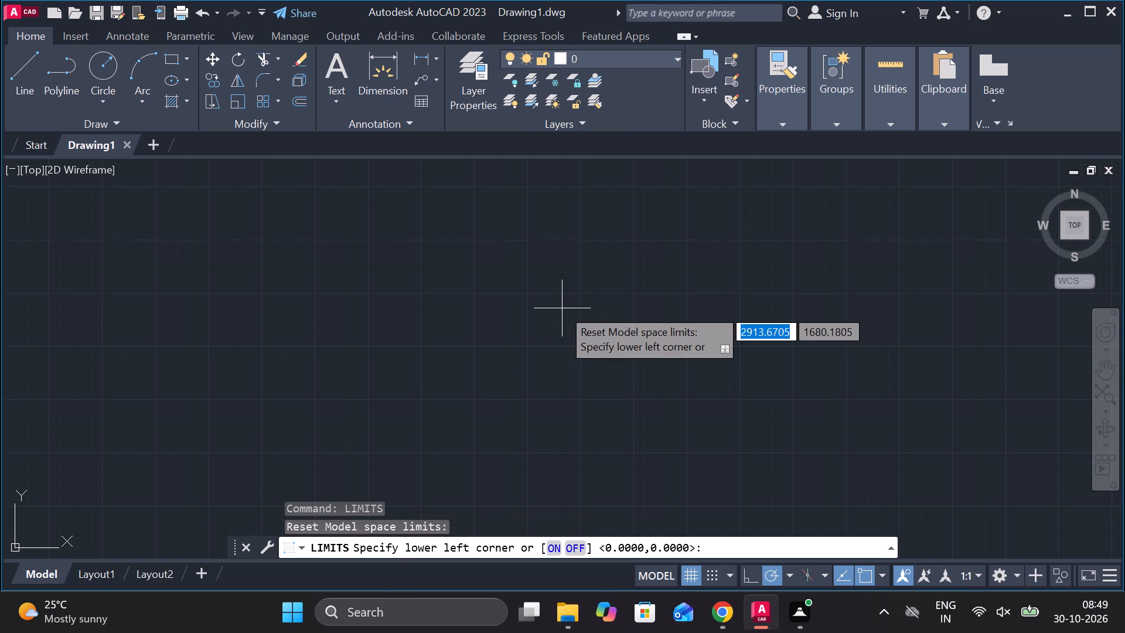
{"action": "type", "text": "0,"}
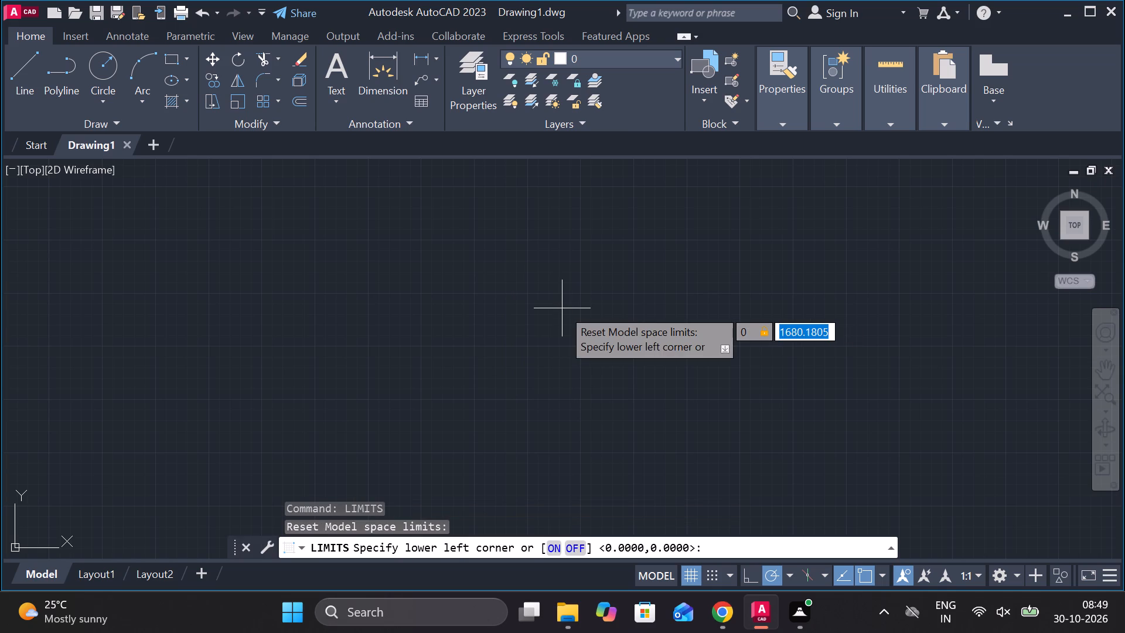
{"action": "key", "text": "0"}
{"action": "key", "text": "Return"}
{"action": "type", "text": "297,210"}
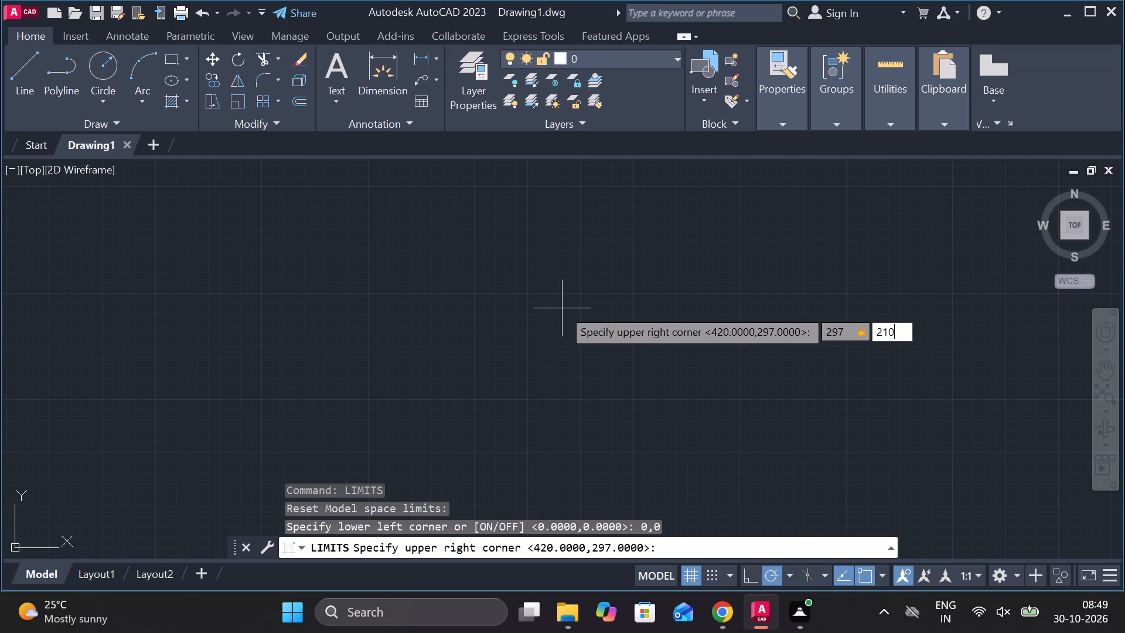
{"action": "key", "text": "Return"}
{"action": "key", "text": "z"}
{"action": "key", "text": "Return"}
{"action": "key", "text": "a"}
{"action": "key", "text": "Return"}
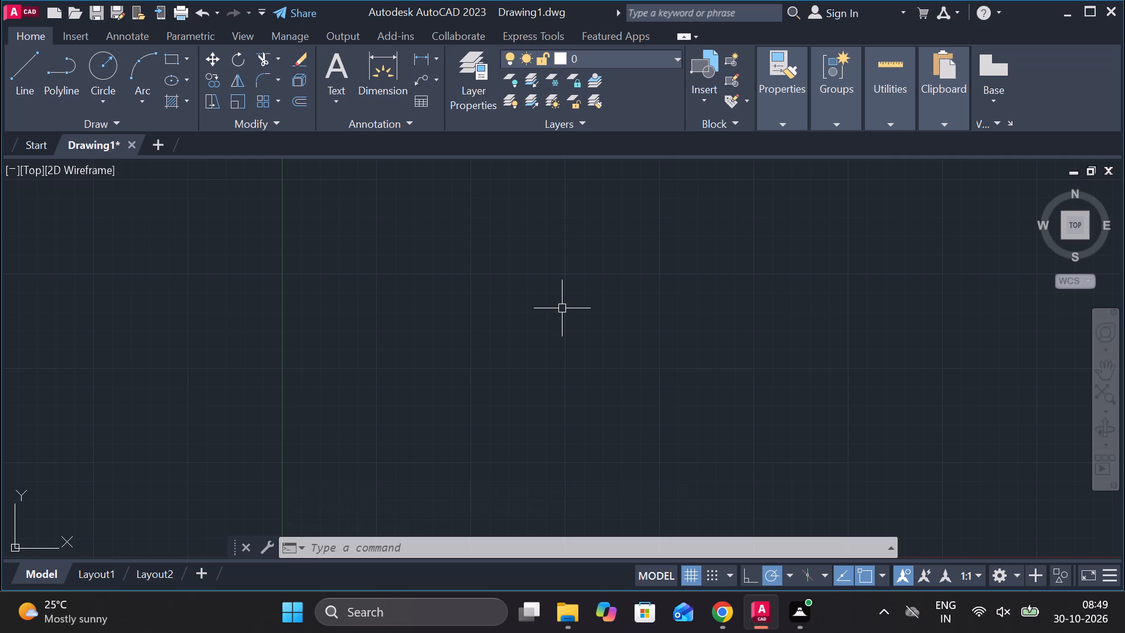
{"action": "key", "text": "Escape"}
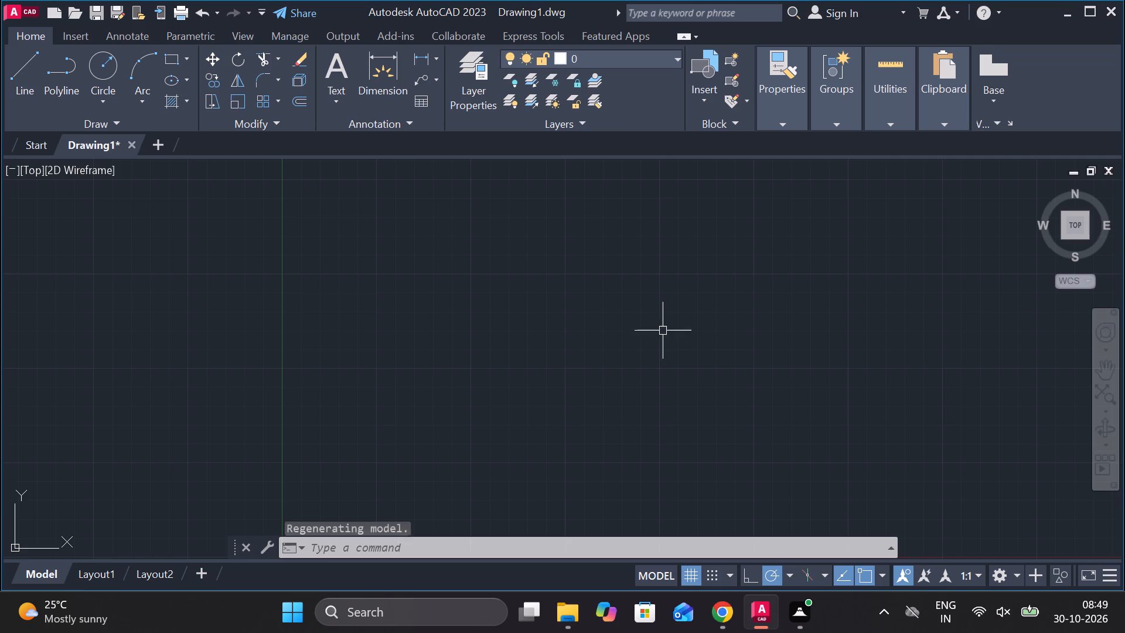
Draw a horizontal line 96 units long as the base line.
{"action": "key", "text": "l"}
{"action": "key", "text": "Return"}
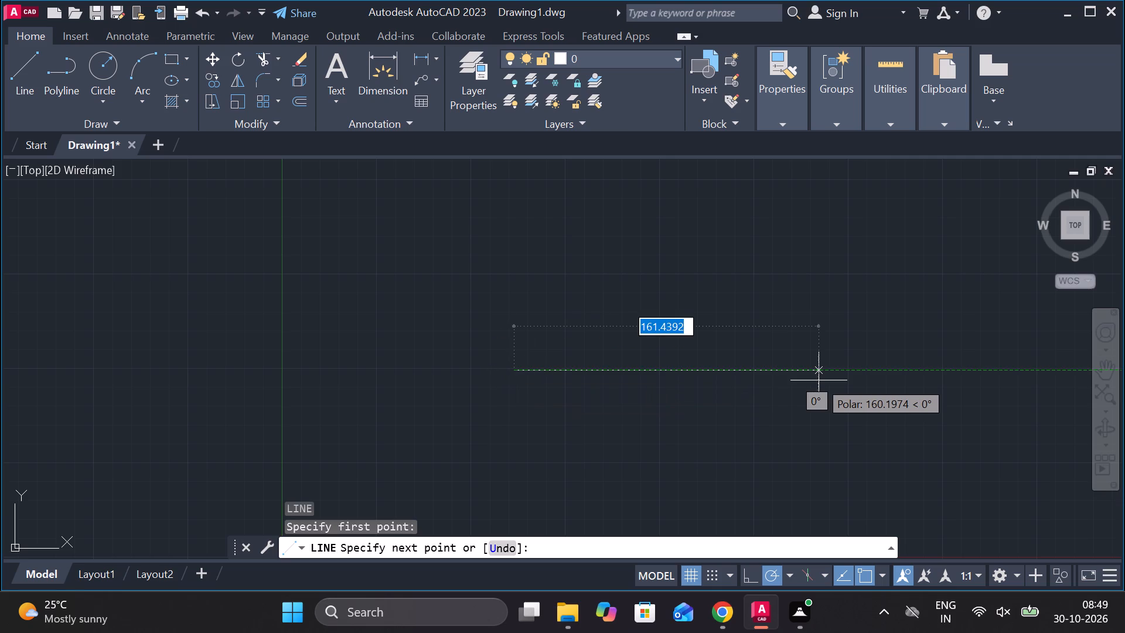
{"action": "key", "text": "9"}
{"action": "key", "text": "6"}
{"action": "key", "text": "Return"}
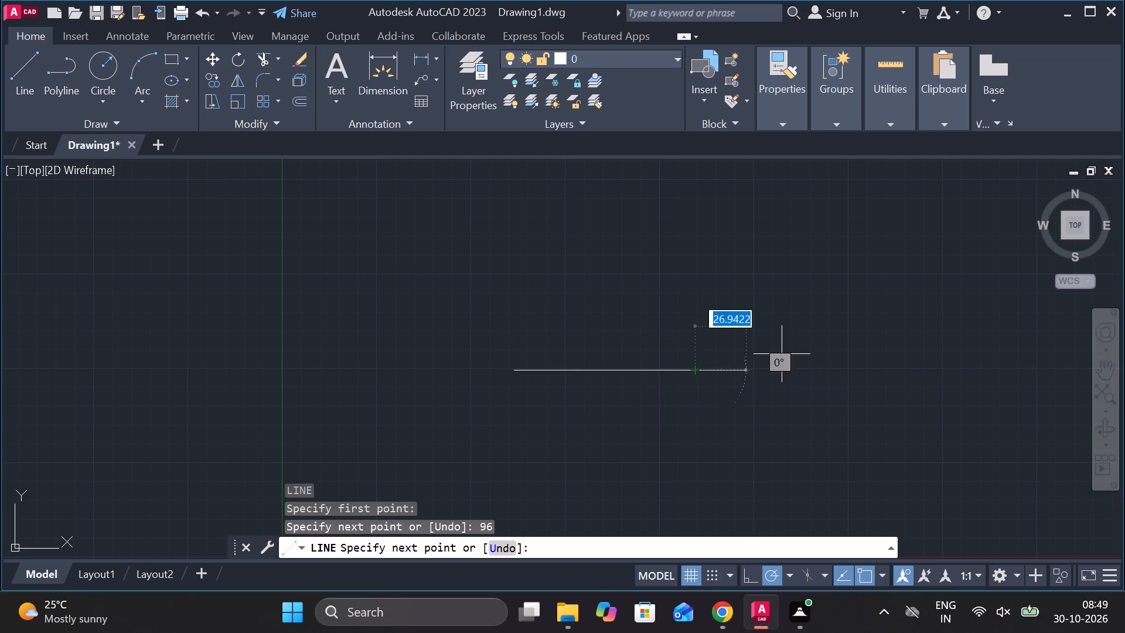
{"action": "key", "text": "Escape"}
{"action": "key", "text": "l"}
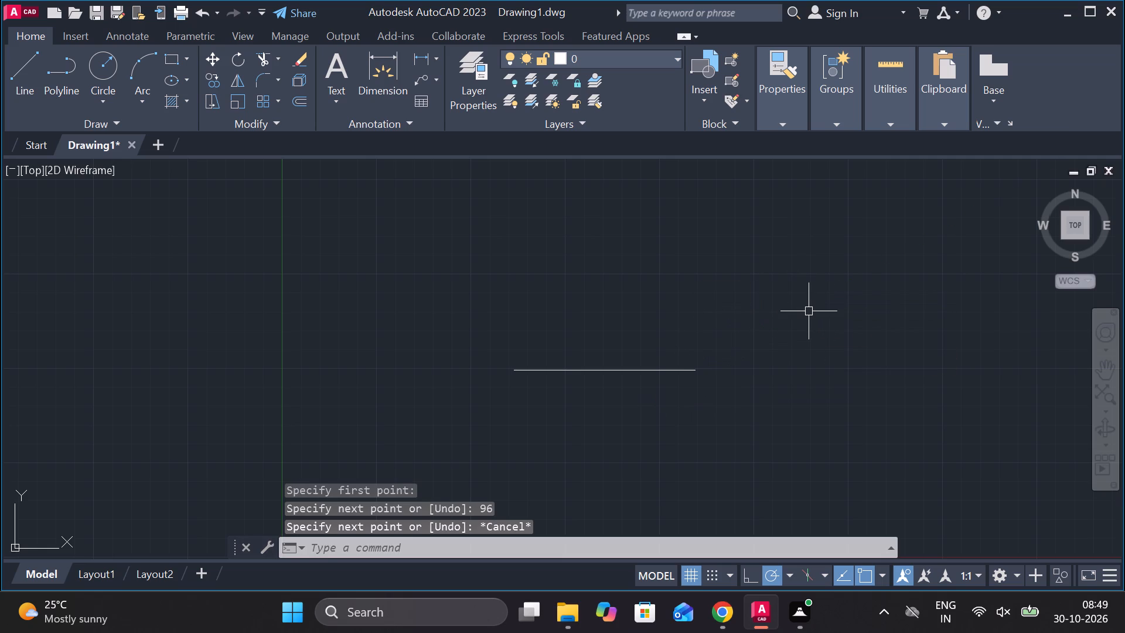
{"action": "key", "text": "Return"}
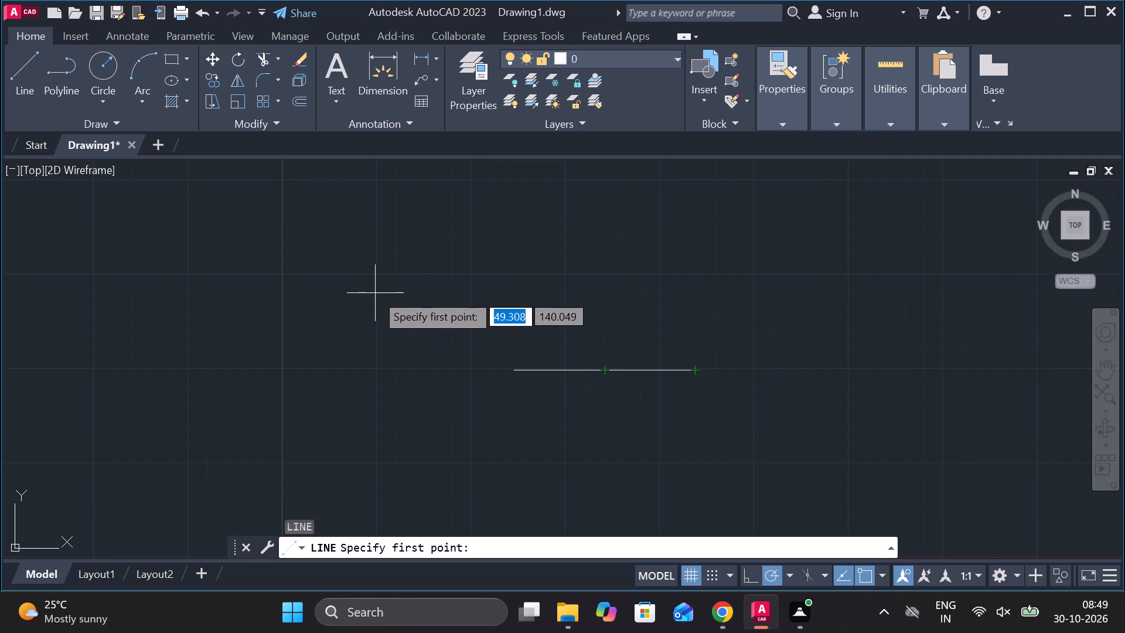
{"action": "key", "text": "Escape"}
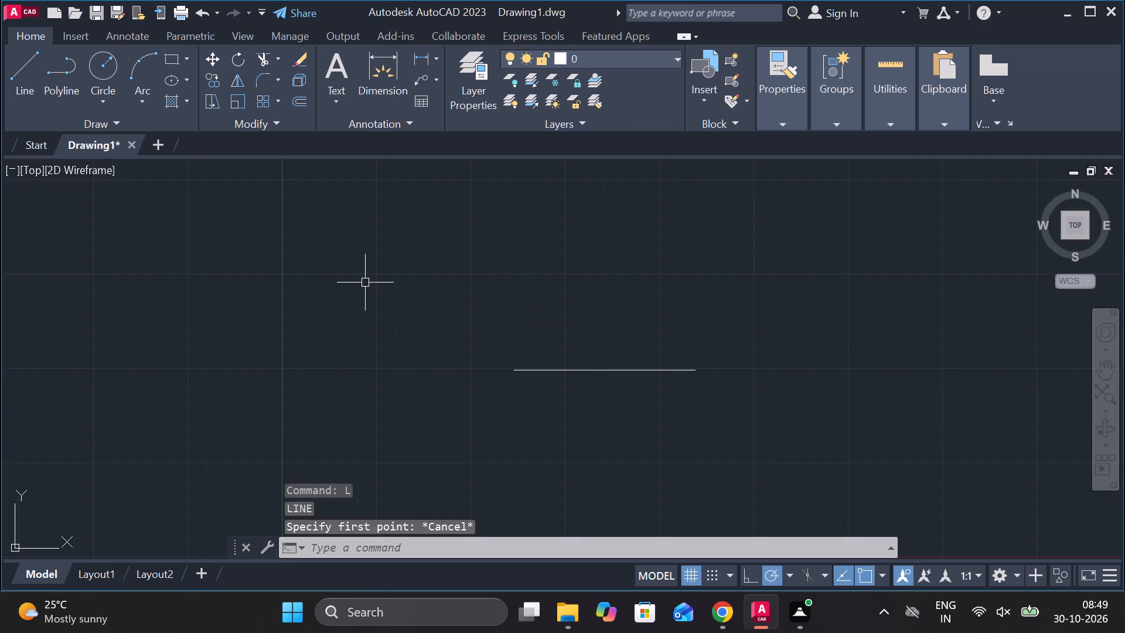
Draw a closed rectangle 80 units wide and 15 units high with the Line command, up and to the left of the base line.
{"action": "key", "text": "l"}
{"action": "key", "text": "Return"}
{"action": "left_click", "coordinate": [291, 225]}
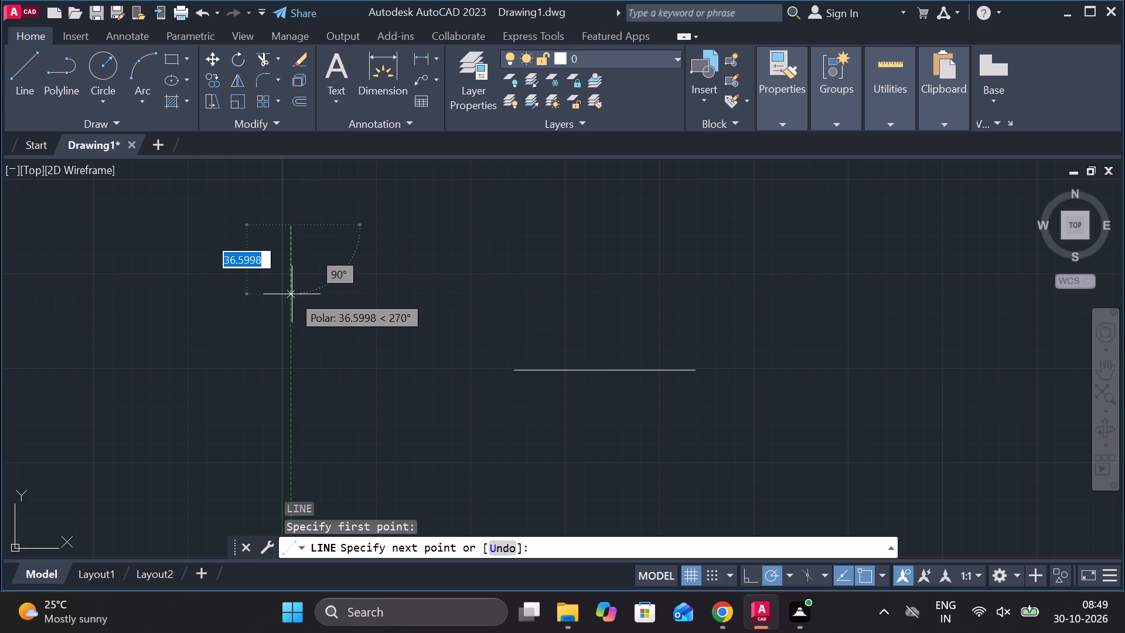
{"action": "type", "text": "15"}
{"action": "key", "text": "space"}
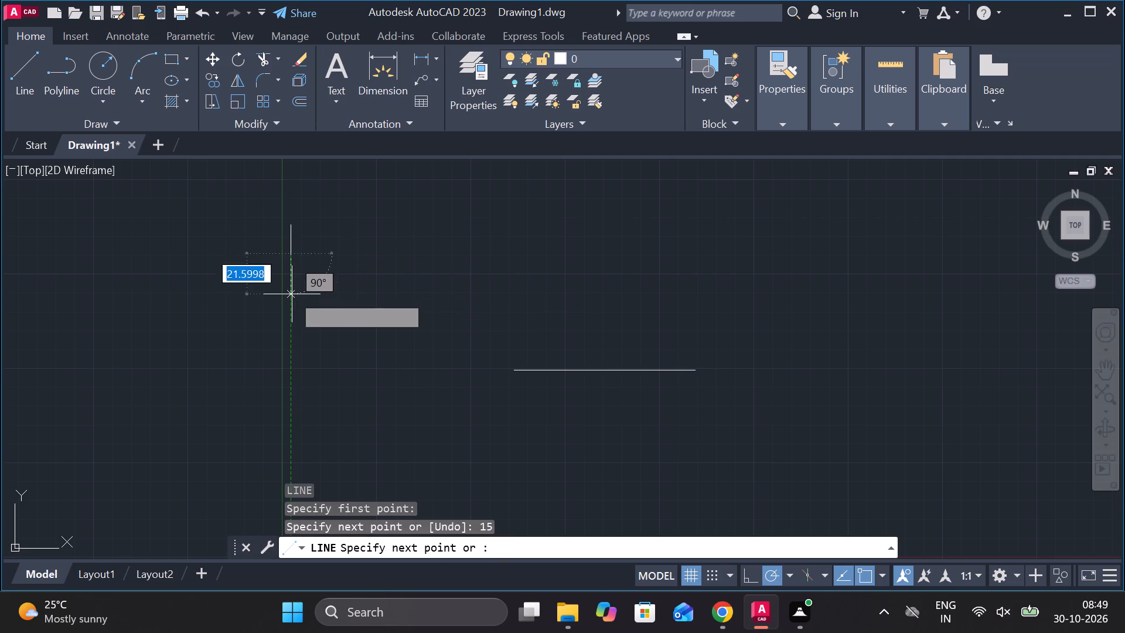
{"action": "type", "text": "80"}
{"action": "key", "text": "Return"}
{"action": "type", "text": "15"}
{"action": "key", "text": "space"}
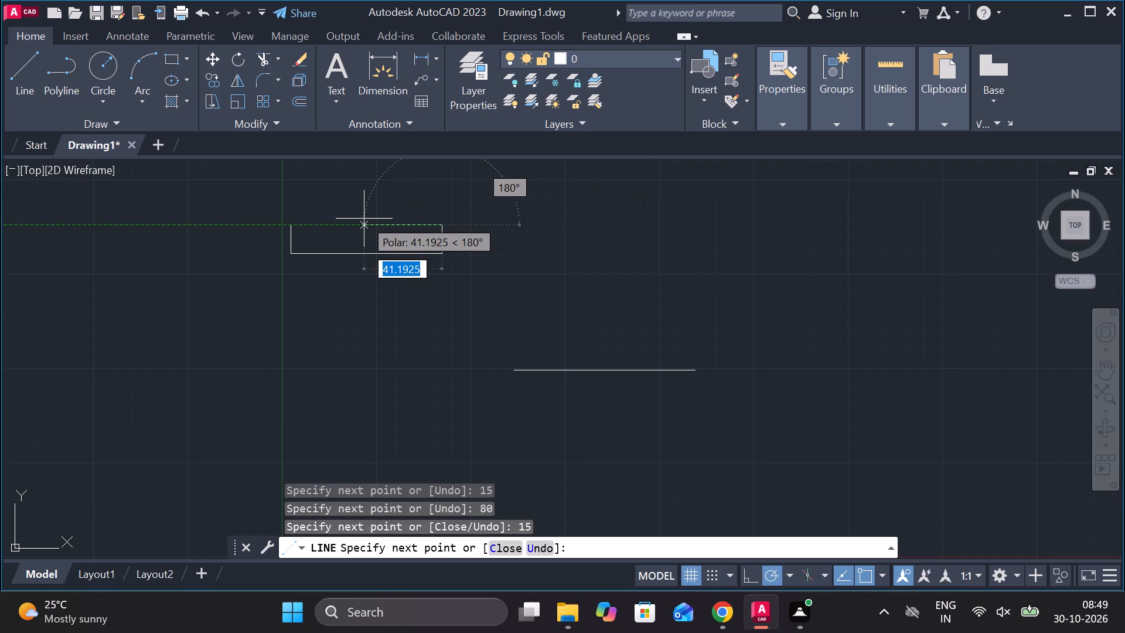
{"action": "type", "text": "80"}
{"action": "key", "text": "Return"}
{"action": "scroll", "coordinate": [364, 219], "scroll_direction": "up", "scroll_amount": 2}
{"action": "middle_click_drag", "start_coordinate": [386, 219], "coordinate": [429, 233]}
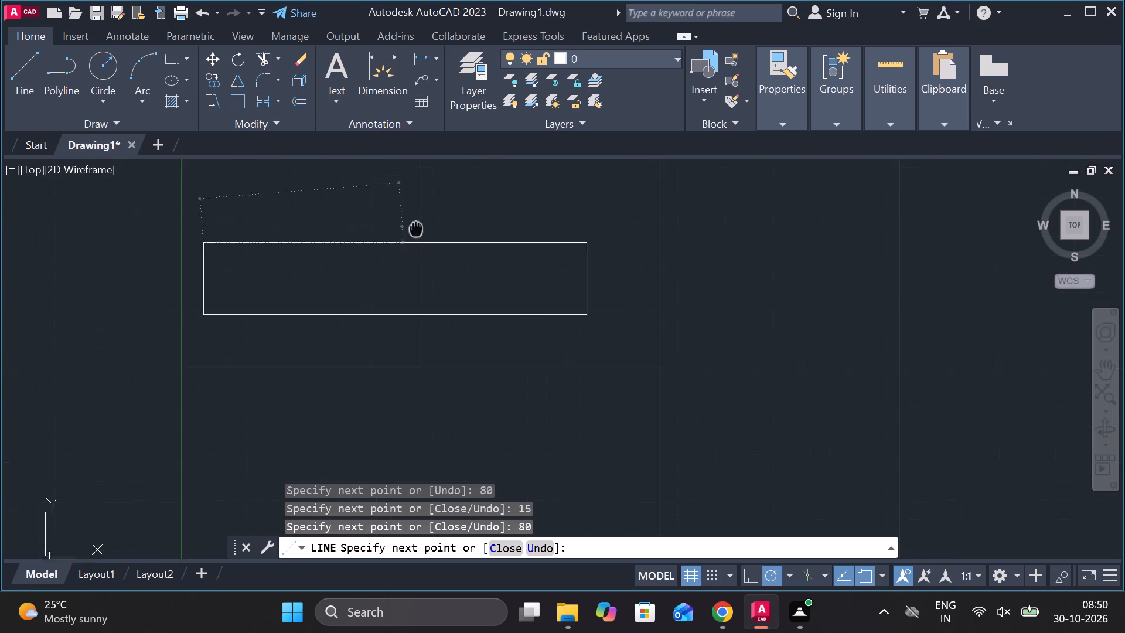
{"action": "middle_click_drag", "start_coordinate": [429, 233], "coordinate": [499, 240]}
{"action": "key", "text": "Escape"}
Draw a Tan, Tan, Tan circle inside each short end of the rectangle, tangent to its upper, lower and end edges.
{"action": "left_click", "coordinate": [118, 98]}
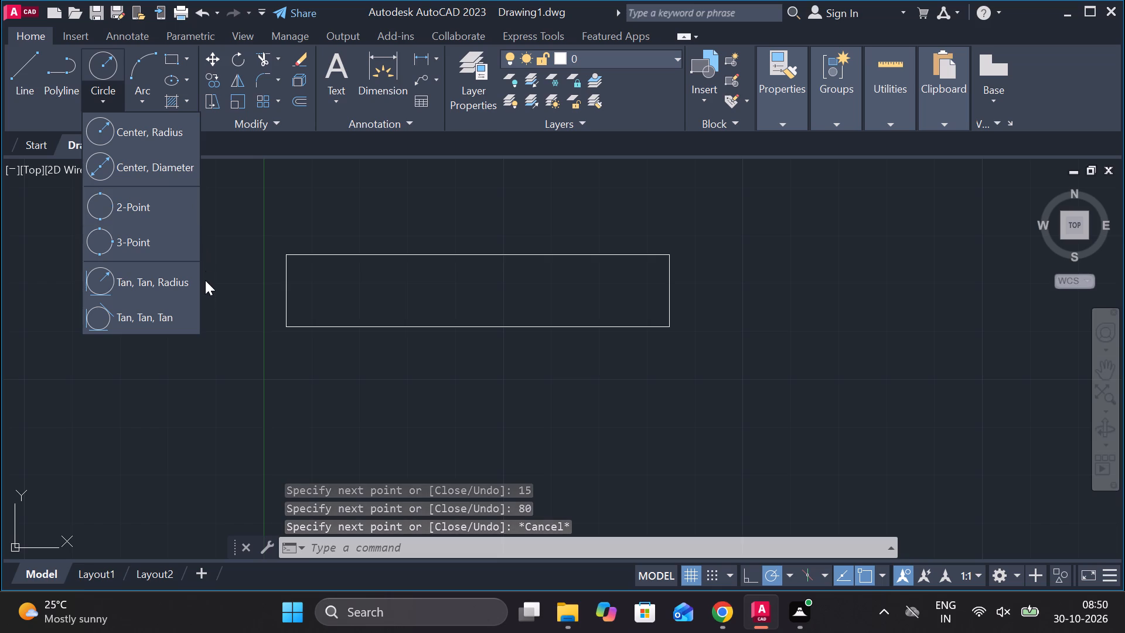
{"action": "left_click", "coordinate": [185, 311]}
{"action": "left_click", "coordinate": [336, 255]}
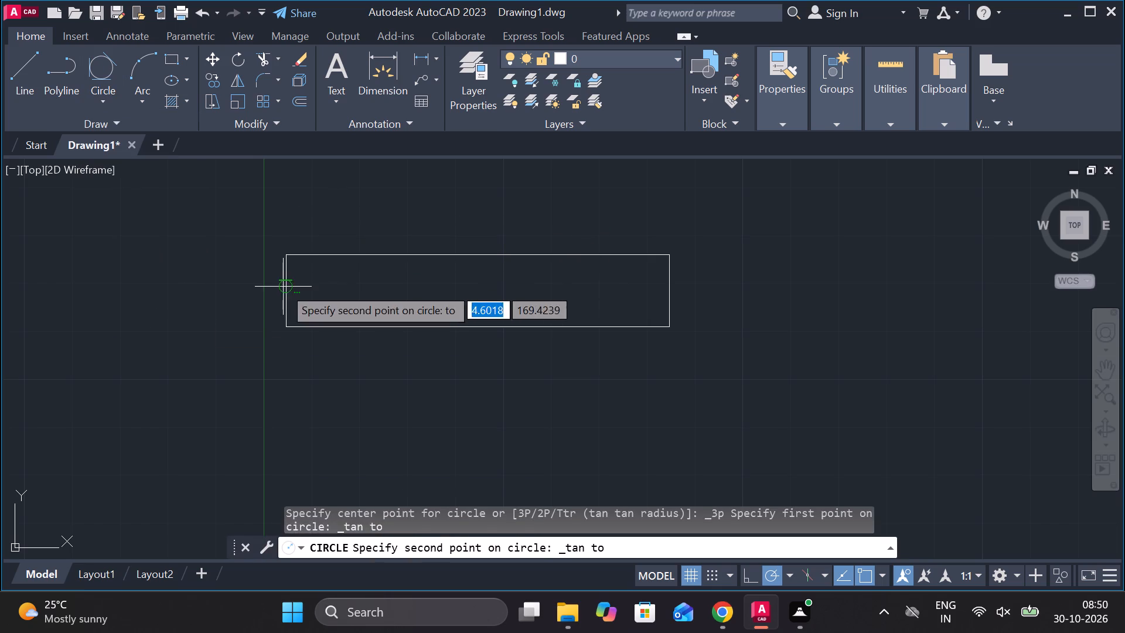
{"action": "left_click", "coordinate": [283, 287]}
{"action": "left_click", "coordinate": [324, 314]}
{"action": "left_click", "coordinate": [97, 70]}
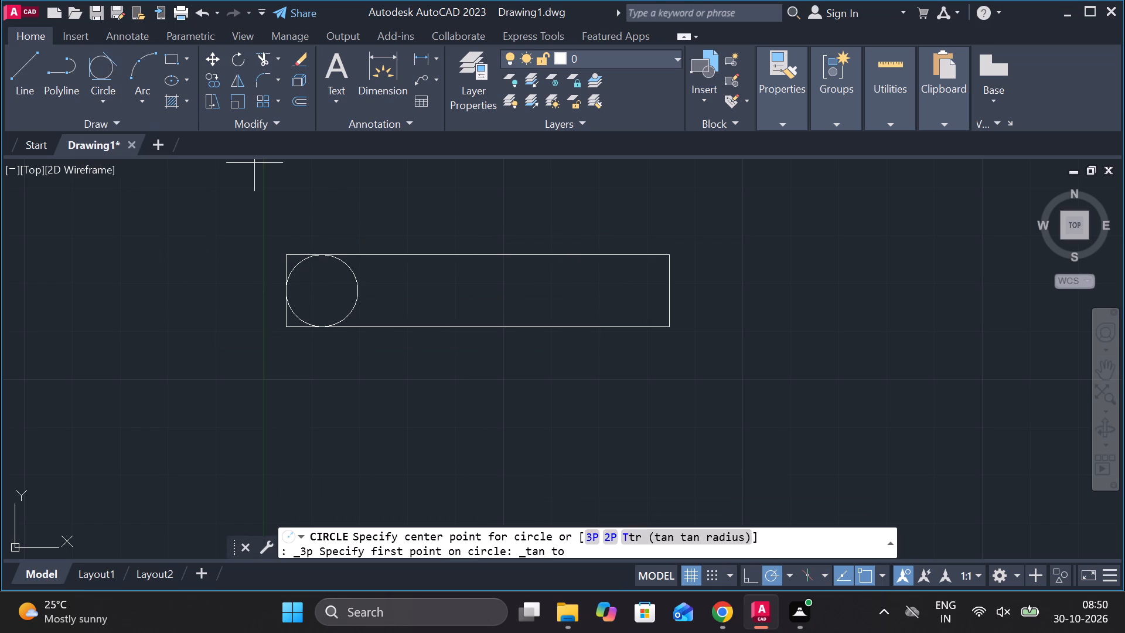
{"action": "left_click", "coordinate": [637, 266]}
{"action": "left_click", "coordinate": [670, 311]}
{"action": "left_click", "coordinate": [646, 332]}
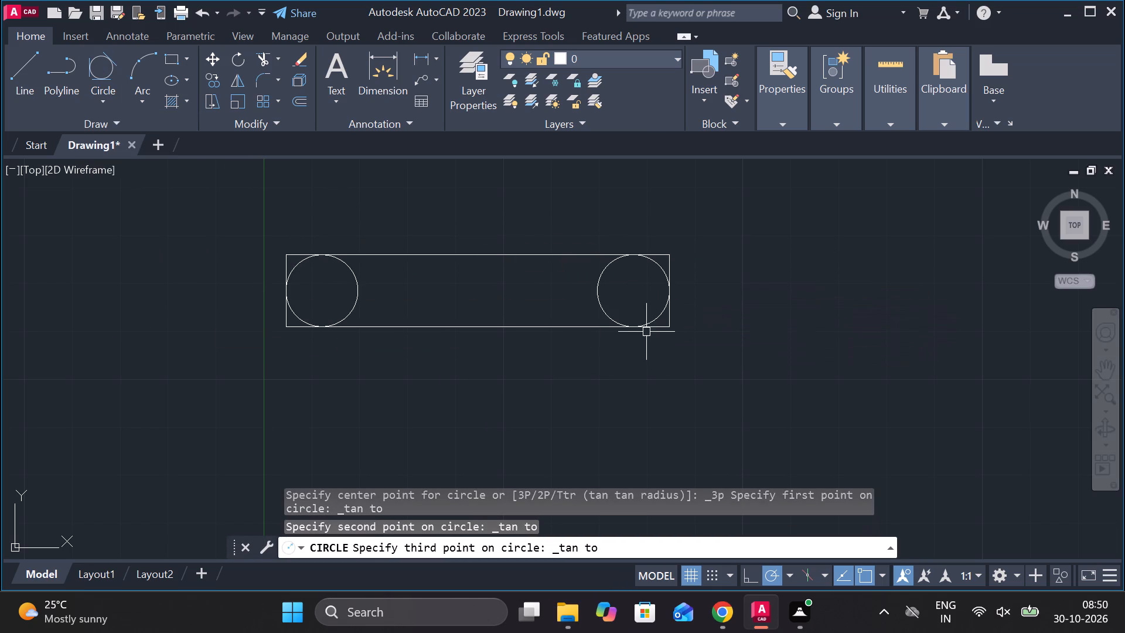
{"action": "key", "text": "Escape"}
Trim the inner halves of both circles and the rectangle's four corners to leave a rounded slot outline.
{"action": "type", "text": "tr"}
{"action": "key", "text": "space"}
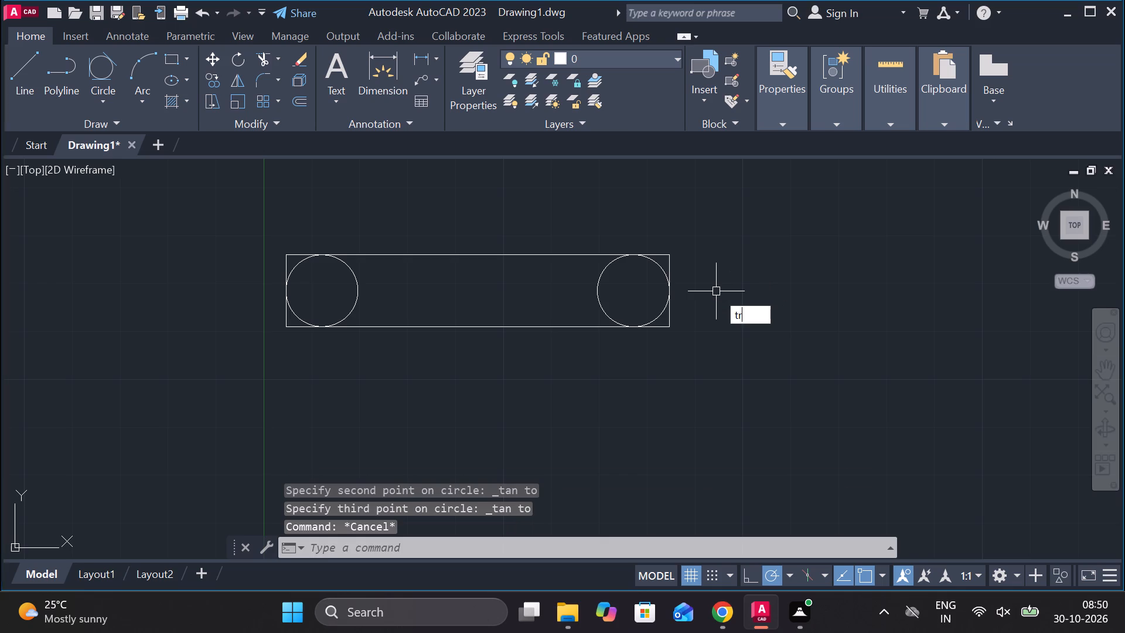
{"action": "left_click", "coordinate": [668, 263]}
{"action": "left_click", "coordinate": [667, 257]}
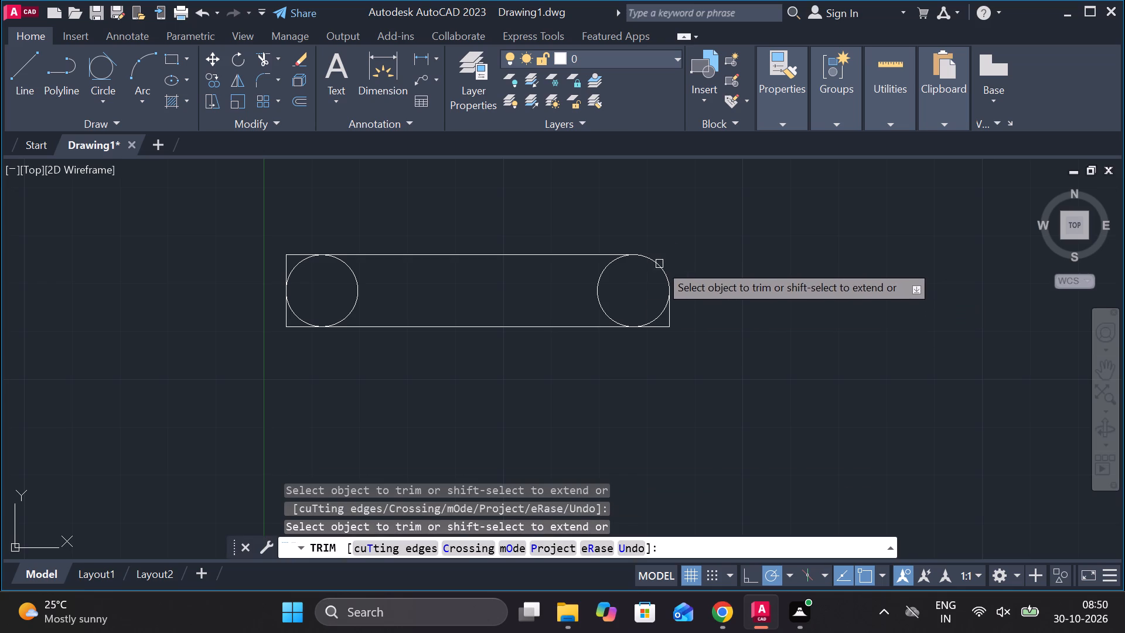
{"action": "left_click_drag", "start_coordinate": [635, 289], "coordinate": [328, 294]}
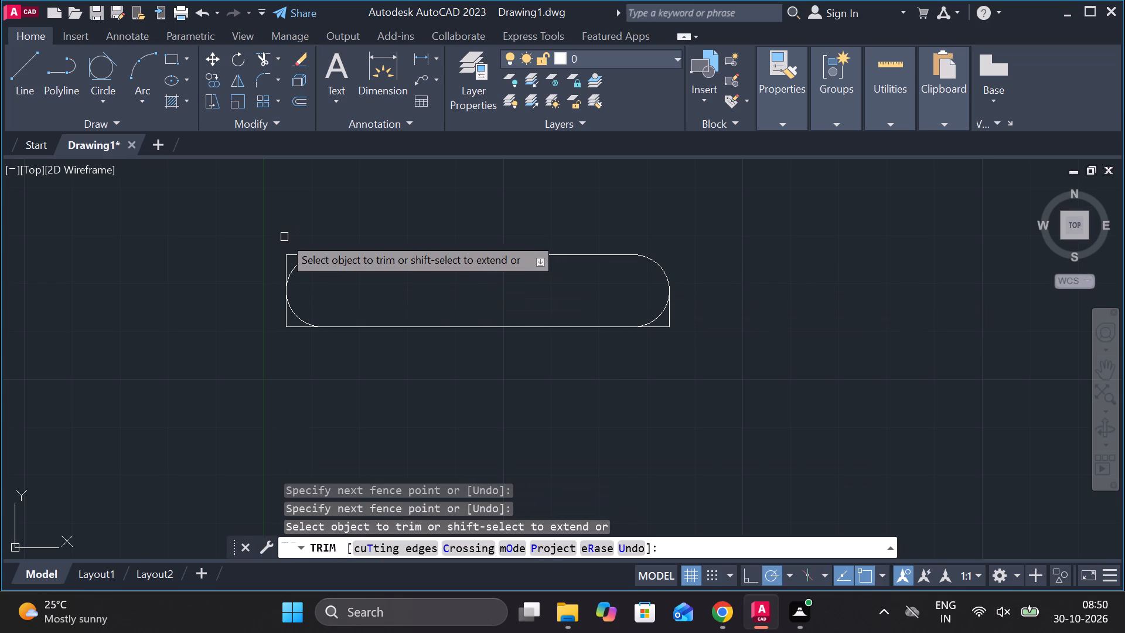
{"action": "left_click", "coordinate": [284, 253]}
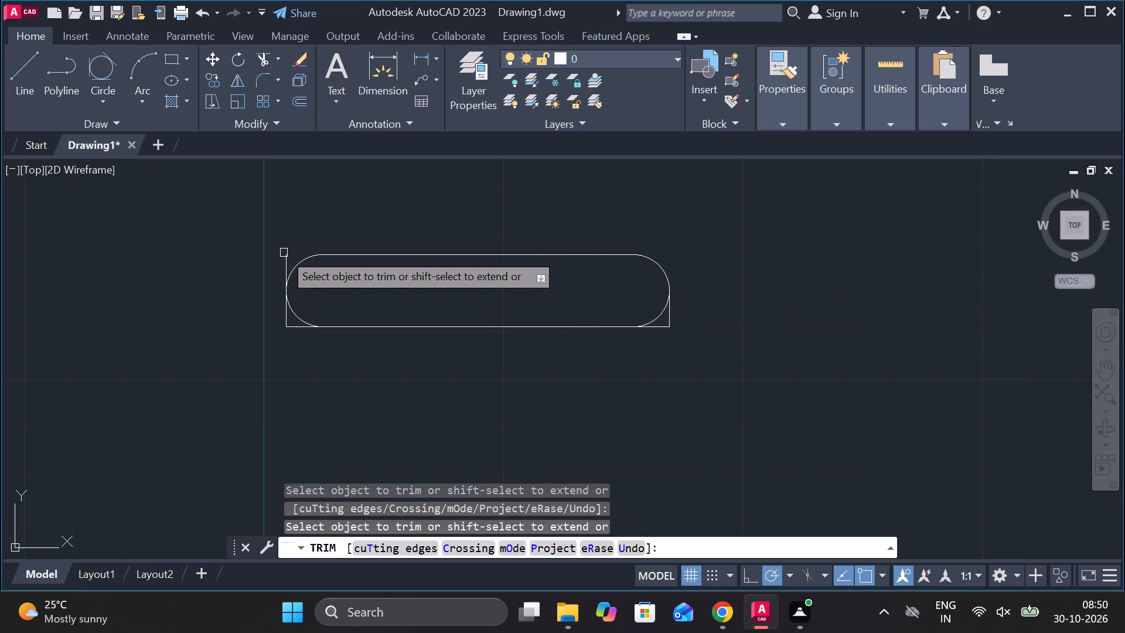
{"action": "left_click", "coordinate": [285, 256]}
{"action": "left_click", "coordinate": [289, 326]}
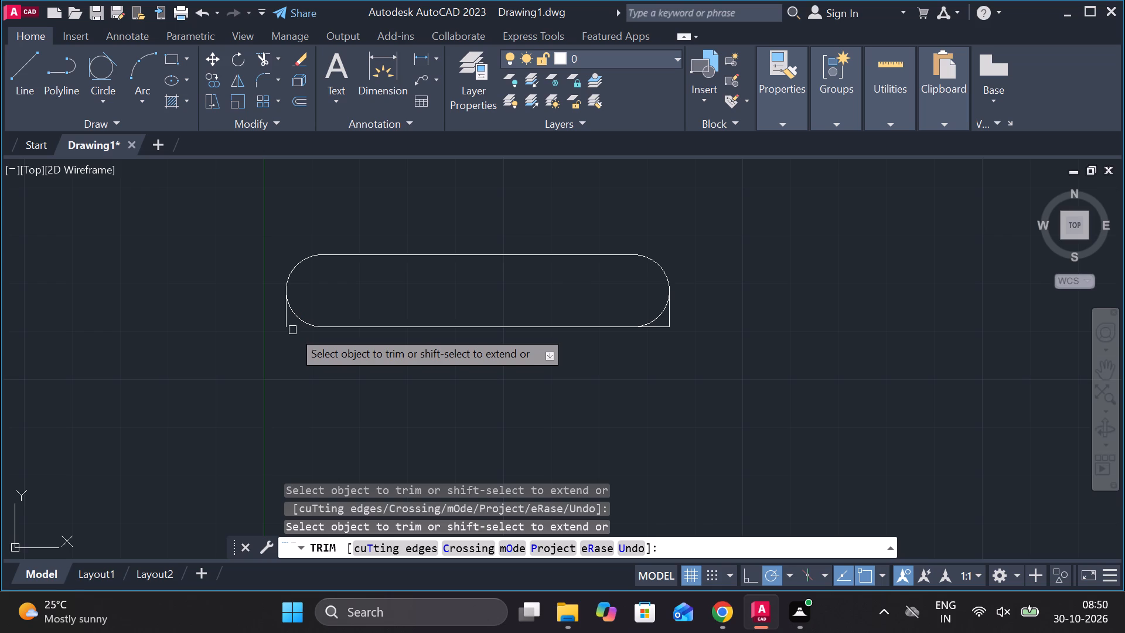
{"action": "left_click", "coordinate": [284, 323]}
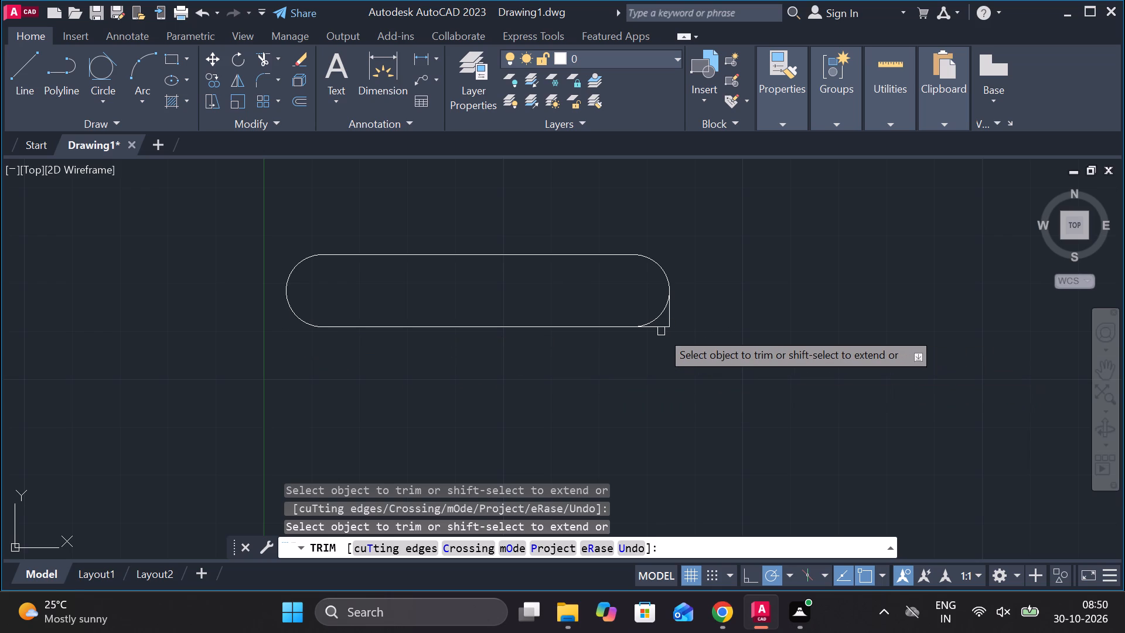
{"action": "left_click", "coordinate": [661, 331]}
{"action": "left_click", "coordinate": [667, 326]}
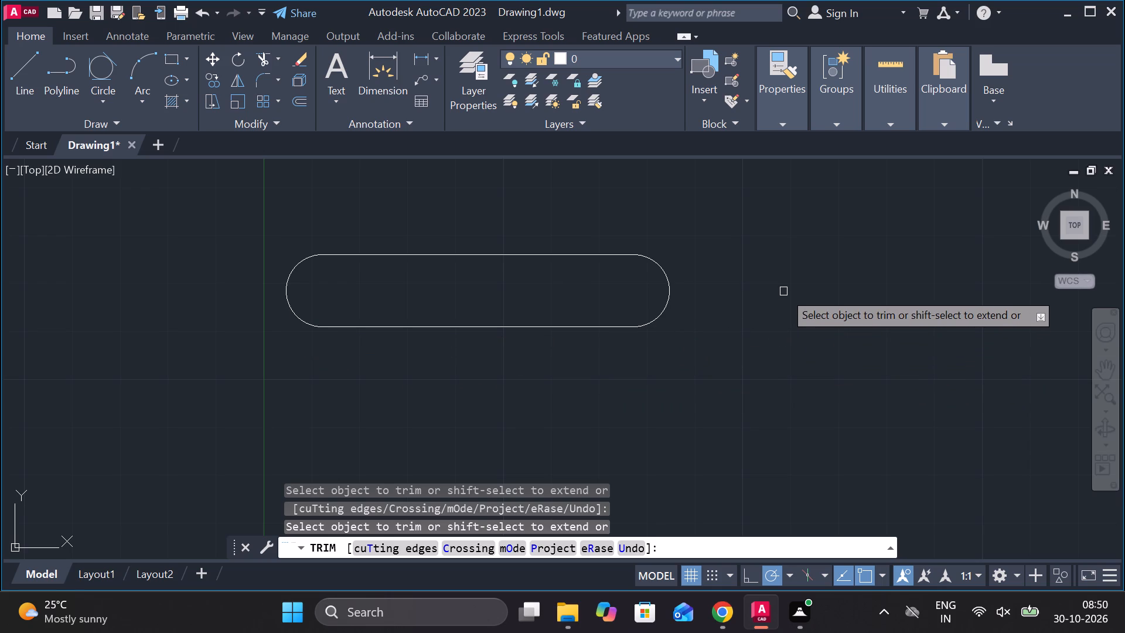
{"action": "key", "text": "Escape"}
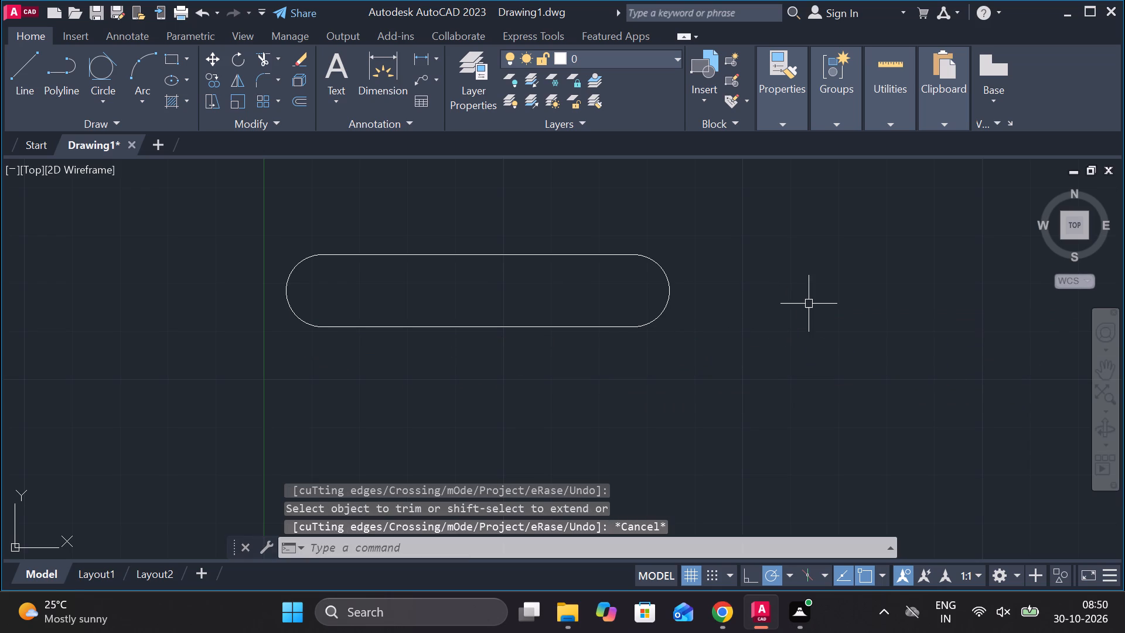
Draw a vertical line 70 units long upward from the midpoint of the 96-unit base line.
{"action": "scroll", "coordinate": [809, 304], "scroll_direction": "down", "scroll_amount": 2}
{"action": "key", "text": "l"}
{"action": "key", "text": "Return"}
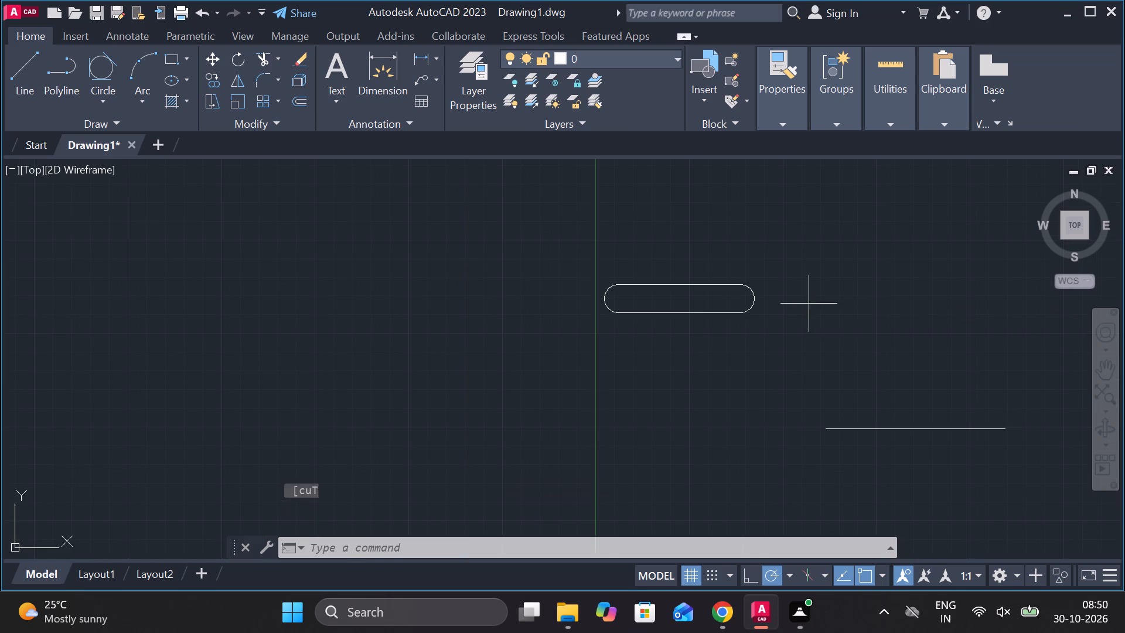
{"action": "left_click", "coordinate": [912, 428]}
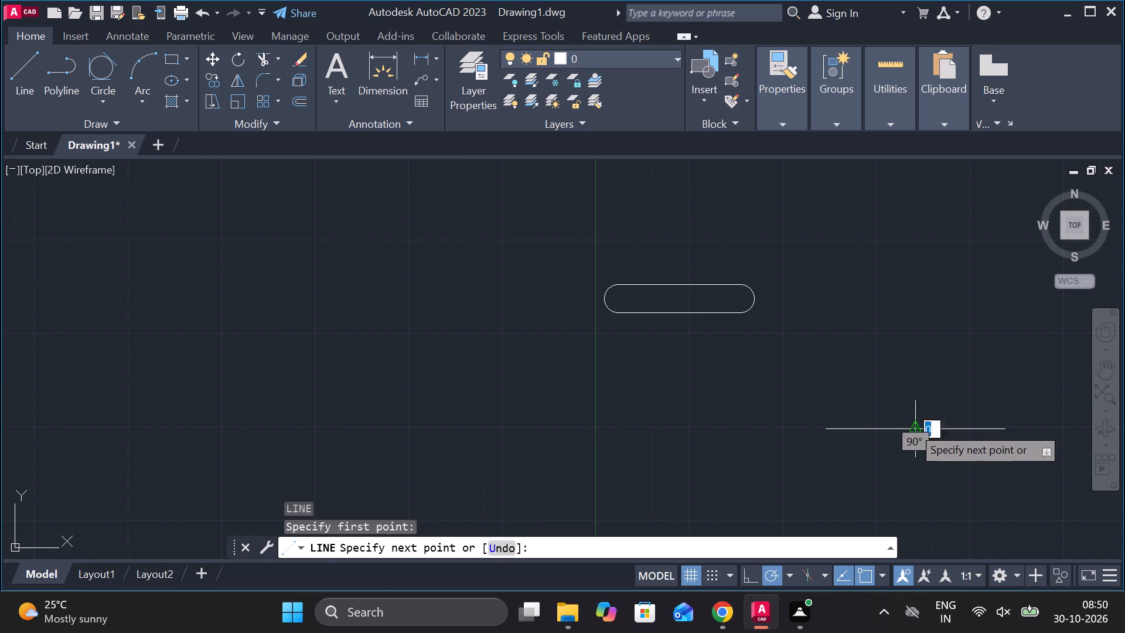
{"action": "type", "text": "70"}
{"action": "key", "text": "Return"}
{"action": "key", "text": "Escape"}
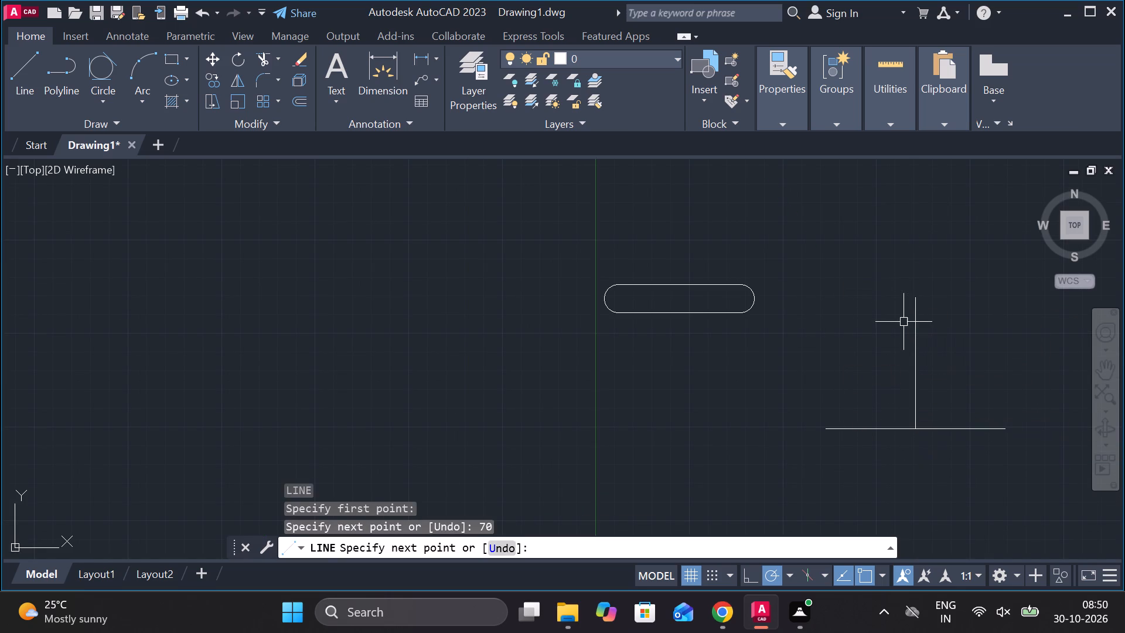
Move the whole rounded slot so the midpoint of its lower edge sits on the upper end of the 70-unit vertical line.
{"action": "left_click", "coordinate": [537, 219]}
{"action": "left_click", "coordinate": [845, 353]}
{"action": "key", "text": "m"}
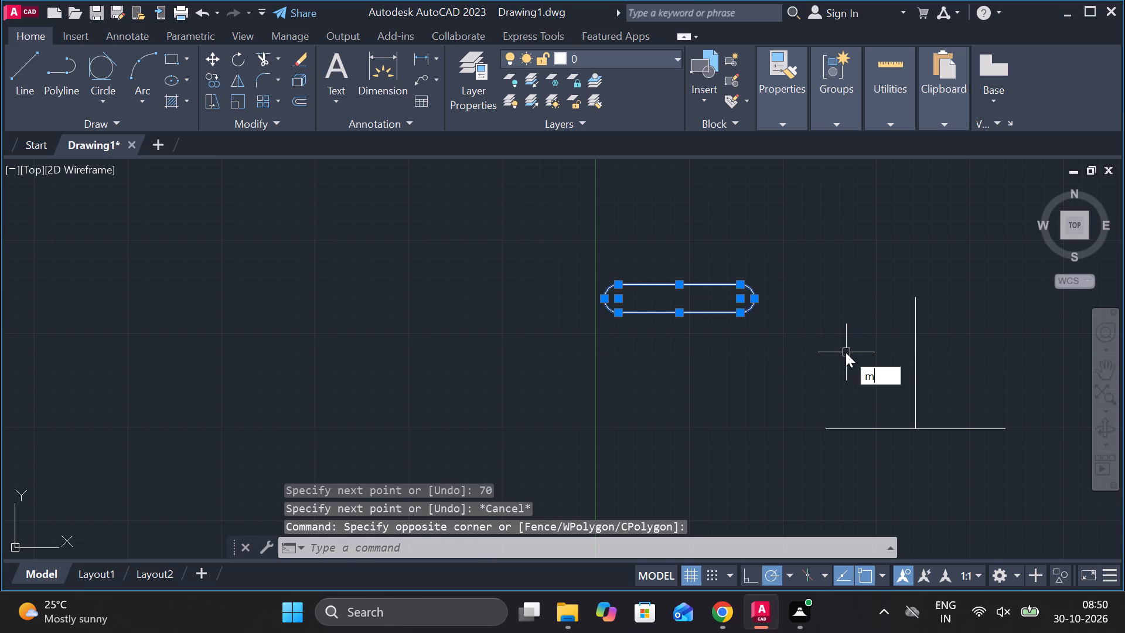
{"action": "key", "text": "Return"}
{"action": "left_click", "coordinate": [676, 314]}
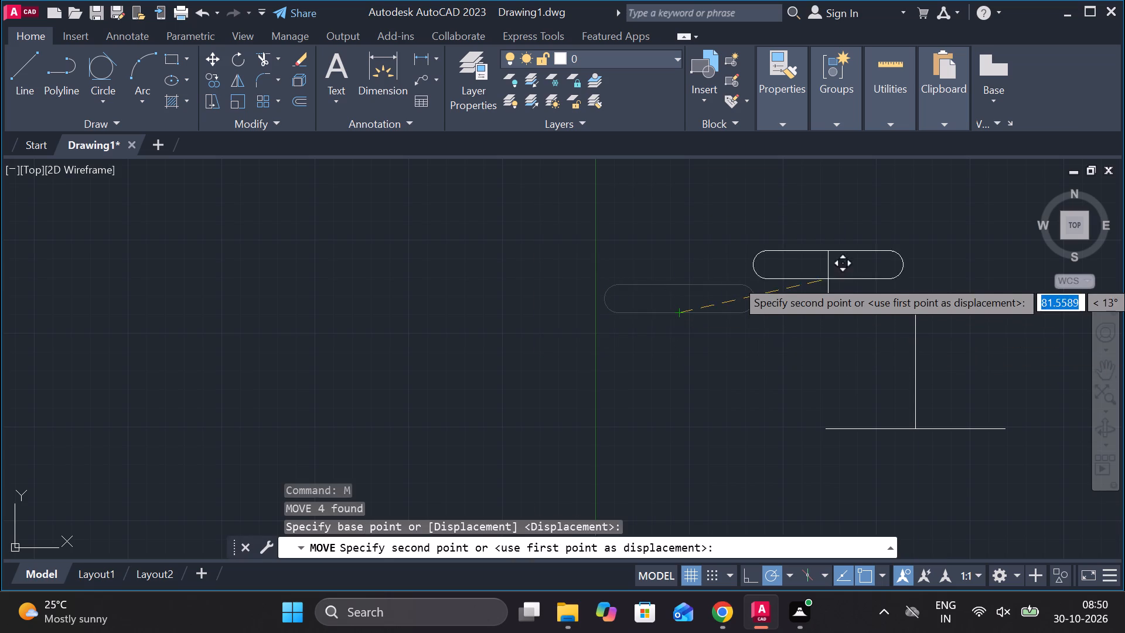
{"action": "left_click", "coordinate": [917, 297]}
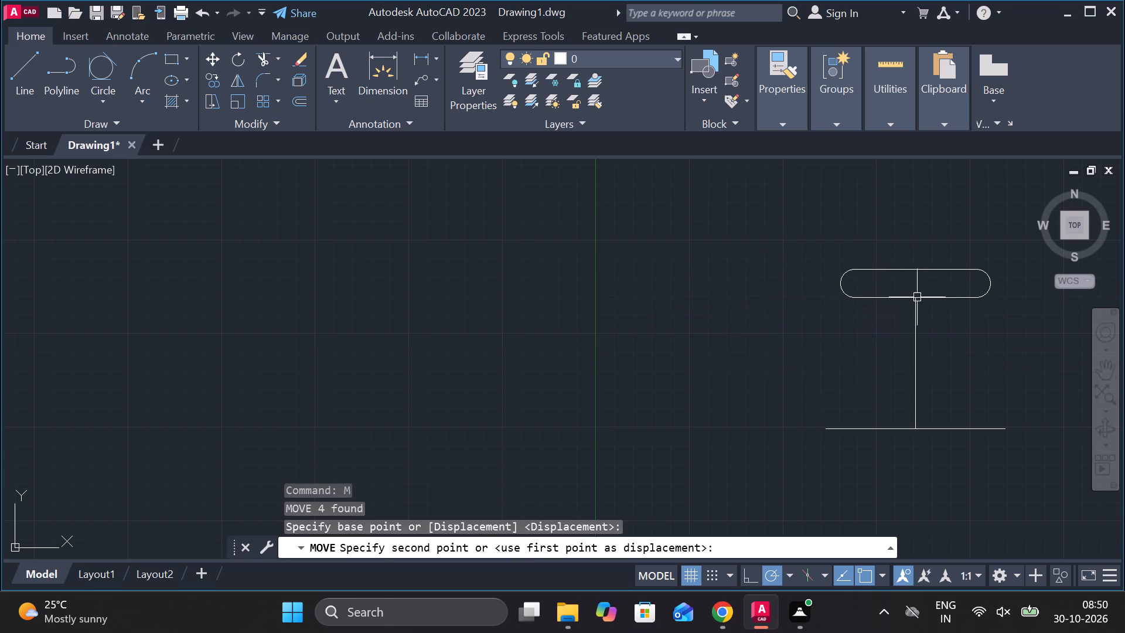
Draw a vertical line across the slot from the midpoint of its upper edge to the midpoint of its lower edge.
{"action": "middle_click_drag", "start_coordinate": [921, 330], "coordinate": [745, 331]}
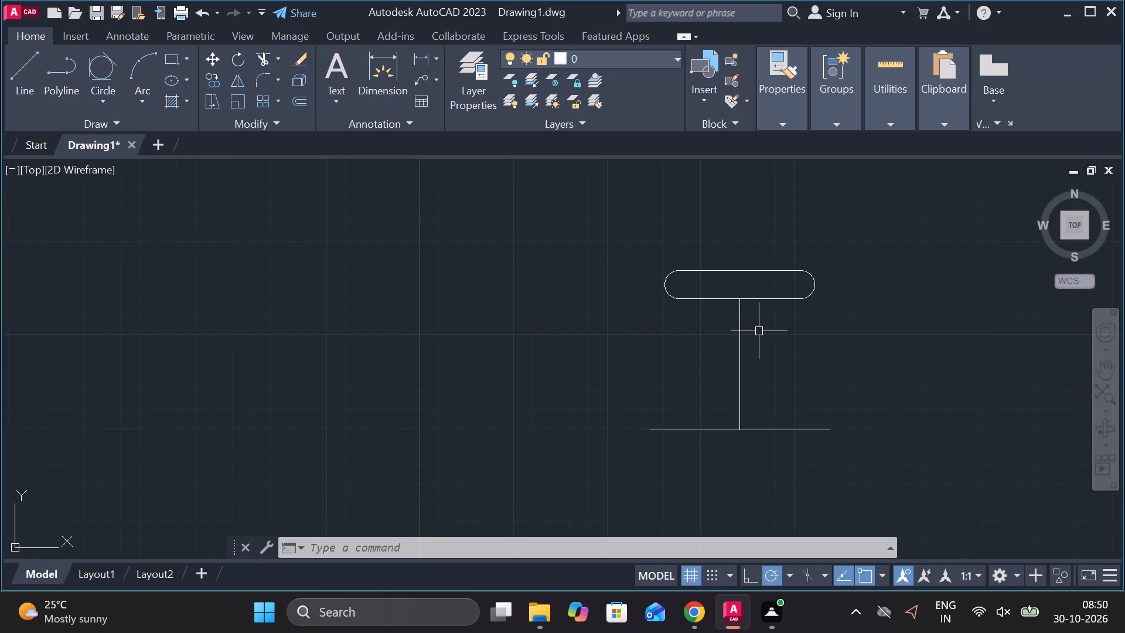
{"action": "middle_click_drag", "start_coordinate": [626, 321], "coordinate": [625, 321]}
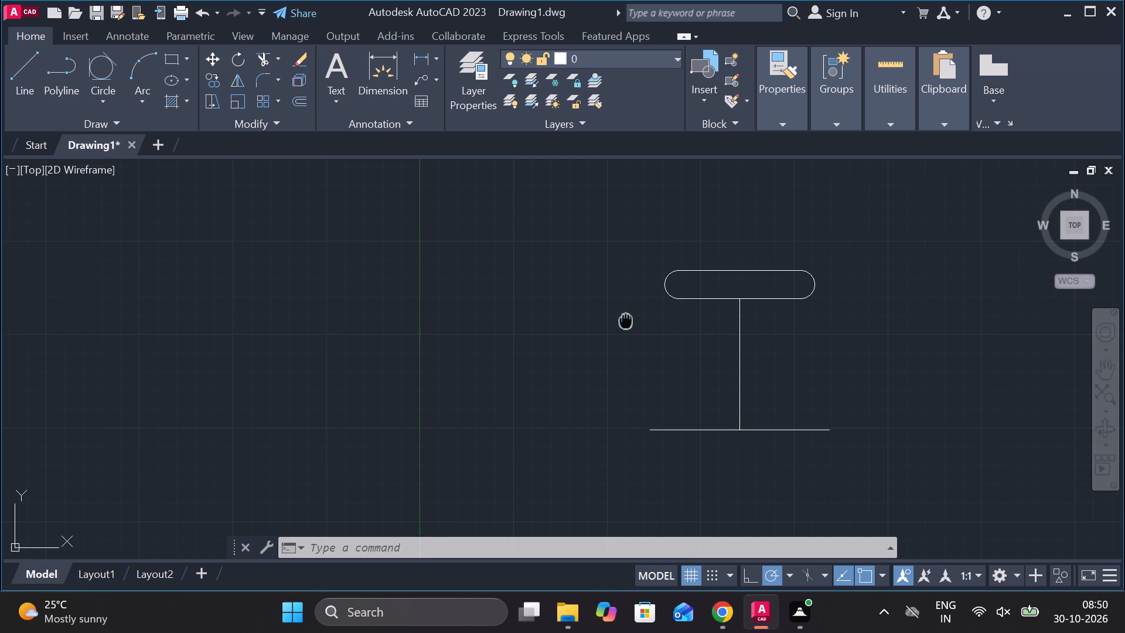
{"action": "middle_click_drag", "start_coordinate": [625, 321], "coordinate": [604, 332]}
{"action": "scroll", "coordinate": [683, 326], "scroll_direction": "up", "scroll_amount": 1}
{"action": "key", "text": "l"}
{"action": "key", "text": "Return"}
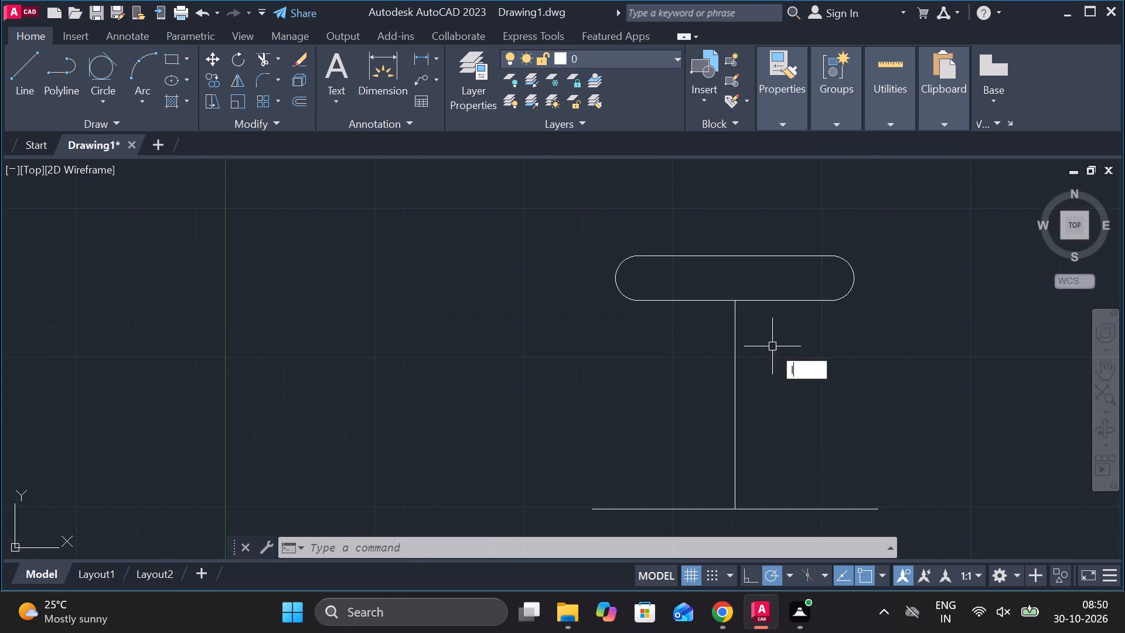
{"action": "left_click", "coordinate": [737, 256]}
{"action": "left_click", "coordinate": [735, 303]}
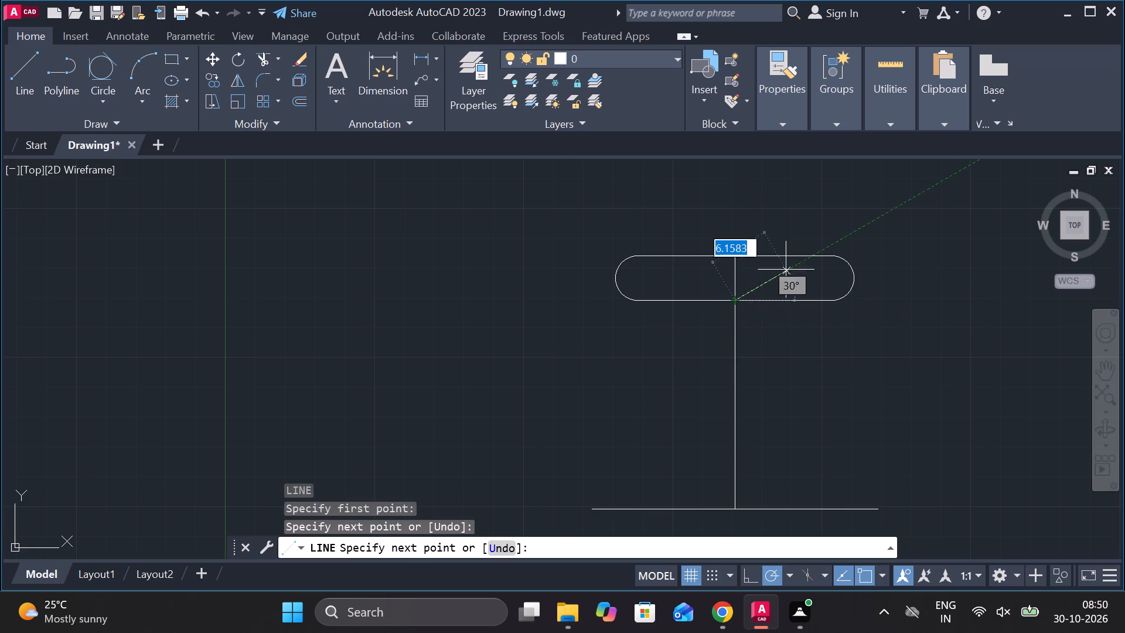
{"action": "key", "text": "Escape"}
Offset the slot's short vertical centre line by 32.5 units to both sides.
{"action": "left_click", "coordinate": [732, 278]}
{"action": "key", "text": "o"}
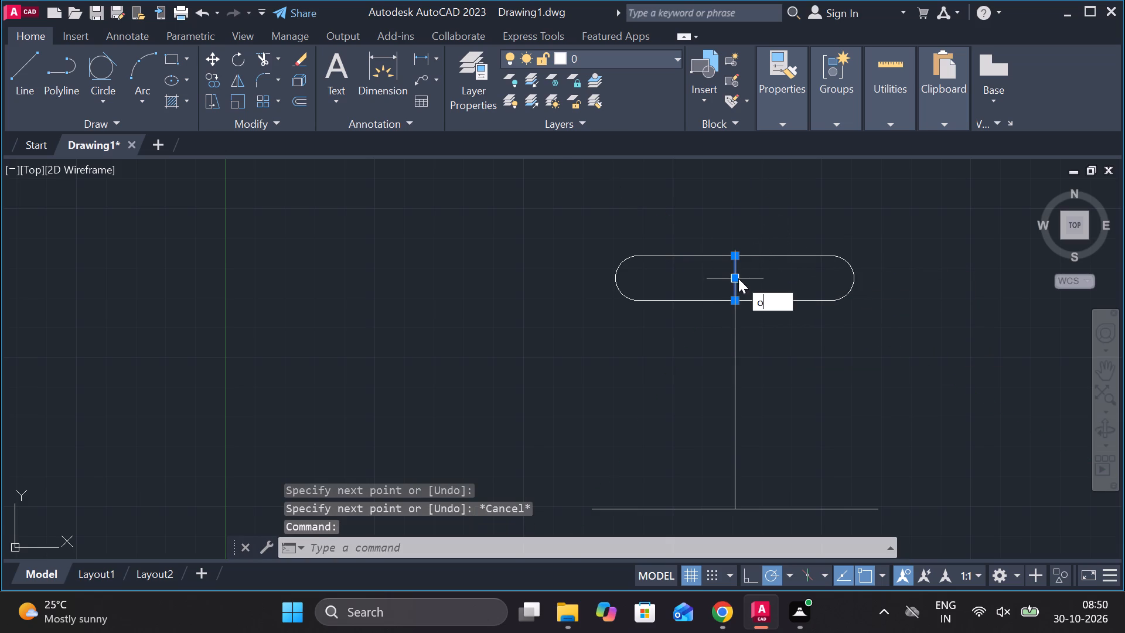
{"action": "key", "text": "Return"}
{"action": "key", "text": "Return"}
{"action": "type", "text": "32.5"}
{"action": "key", "text": "Return"}
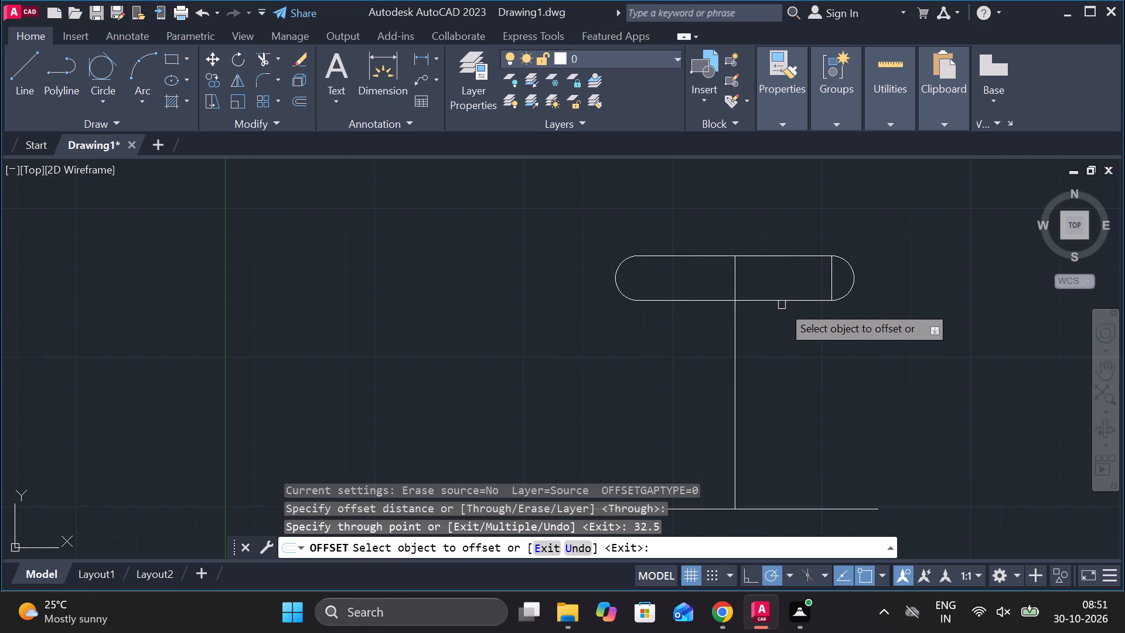
{"action": "left_click", "coordinate": [735, 280]}
{"action": "type", "text": "32.5"}
{"action": "key", "text": "Return"}
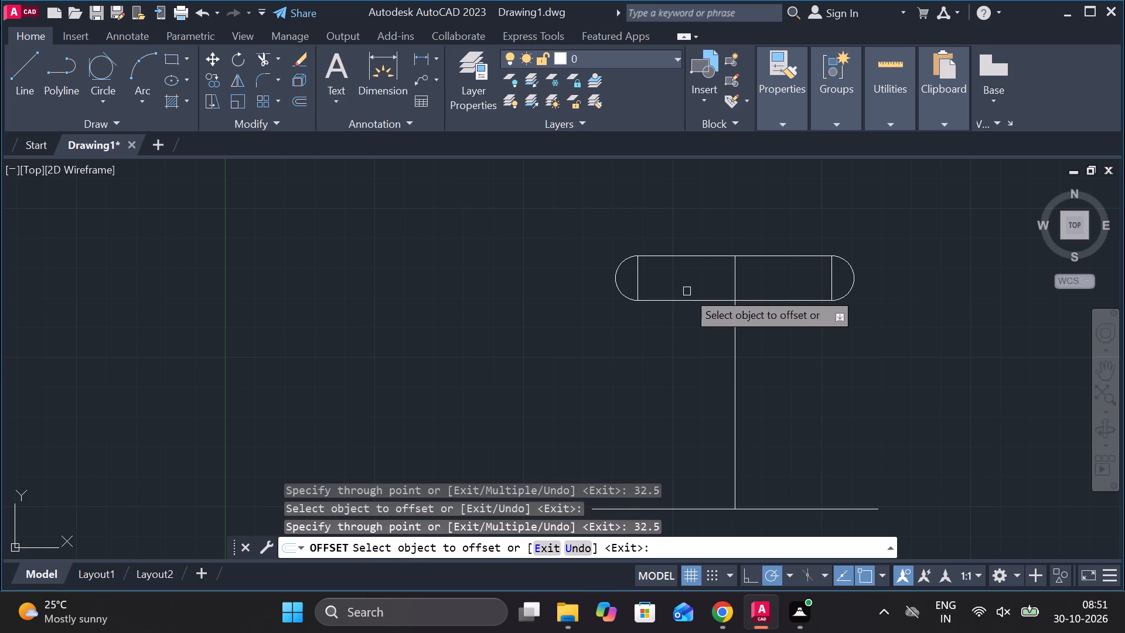
{"action": "middle_click_drag", "start_coordinate": [663, 404], "coordinate": [681, 352]}
{"action": "key", "text": "Escape"}
Draw two sloping lines joining each end of the base line to the lower end of the offset line above it.
{"action": "key", "text": "l"}
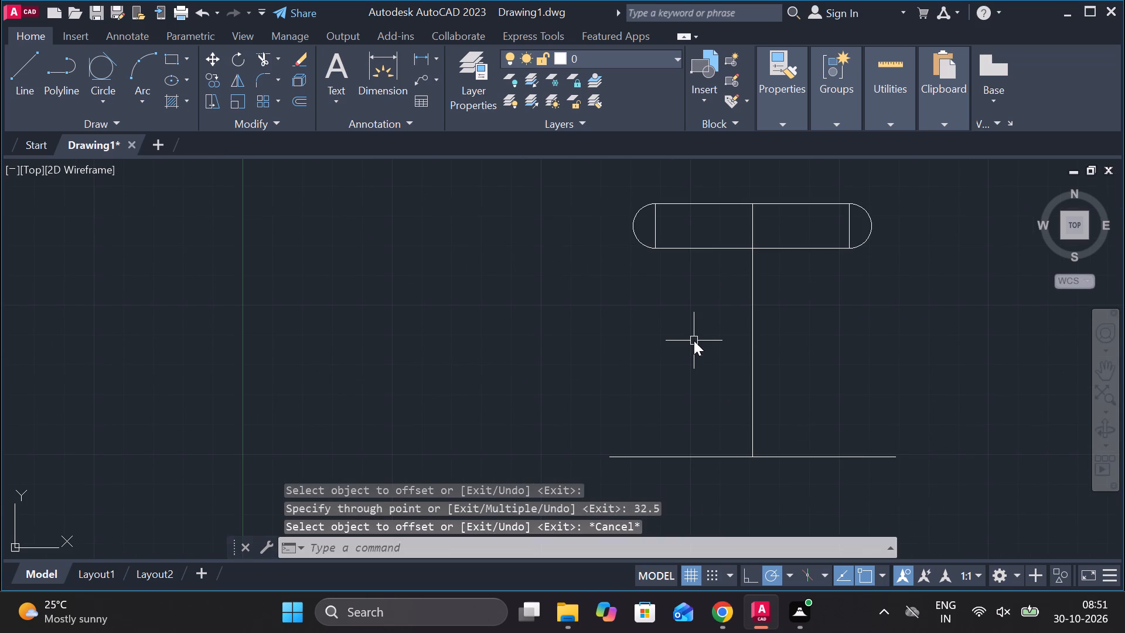
{"action": "key", "text": "Return"}
{"action": "left_click", "coordinate": [618, 455]}
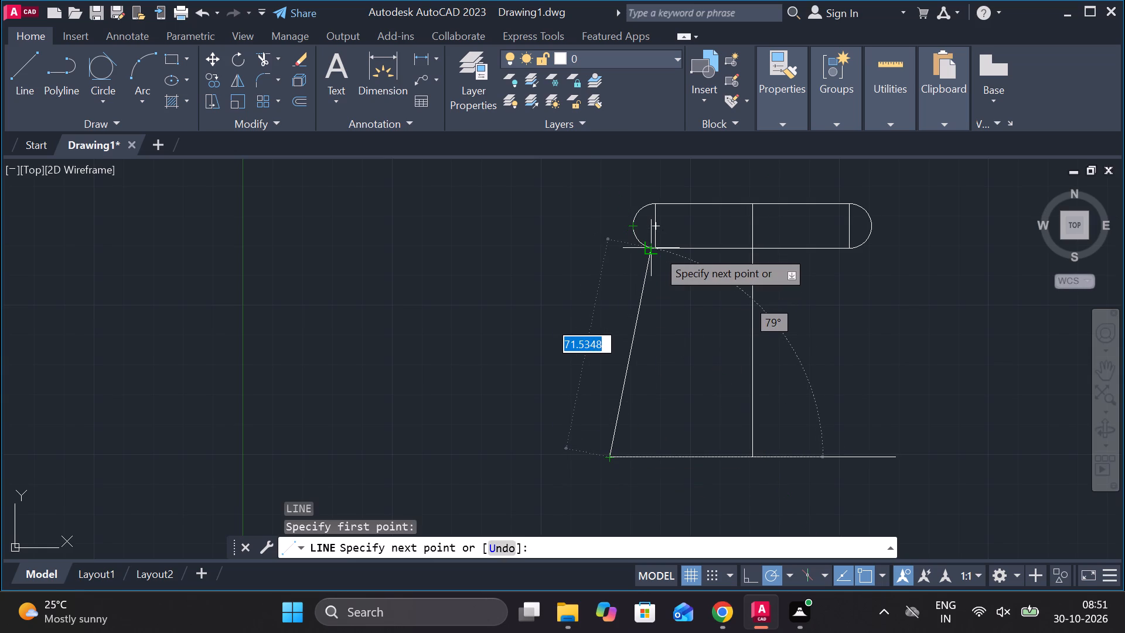
{"action": "scroll", "coordinate": [657, 250], "scroll_direction": "up", "scroll_amount": 3}
{"action": "left_click", "coordinate": [642, 249]}
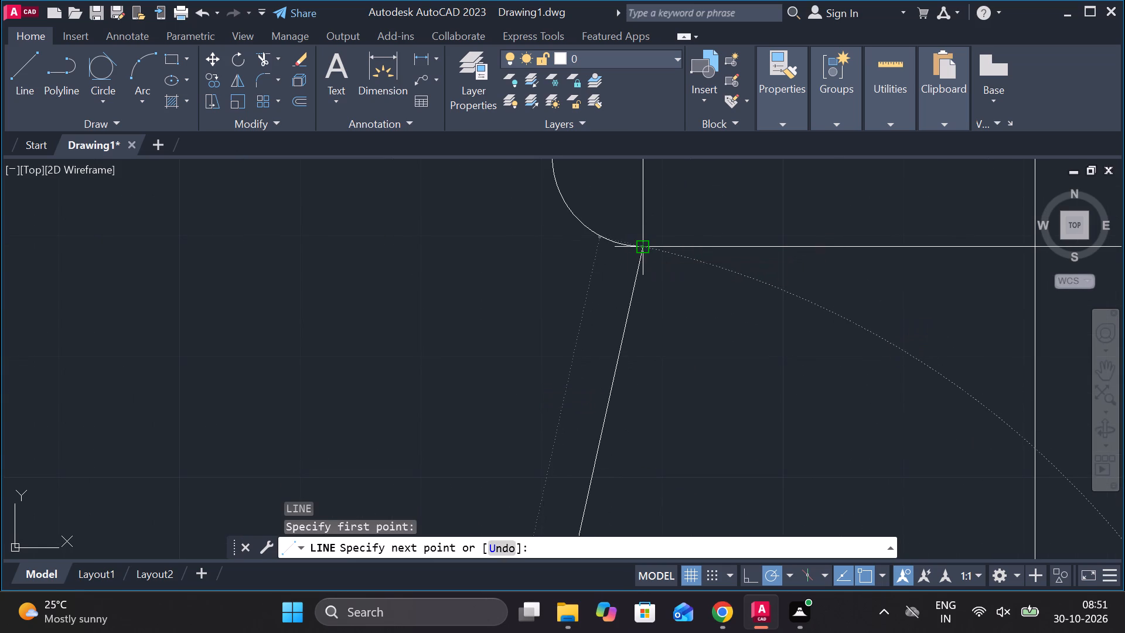
{"action": "scroll", "coordinate": [712, 271], "scroll_direction": "down", "scroll_amount": 4}
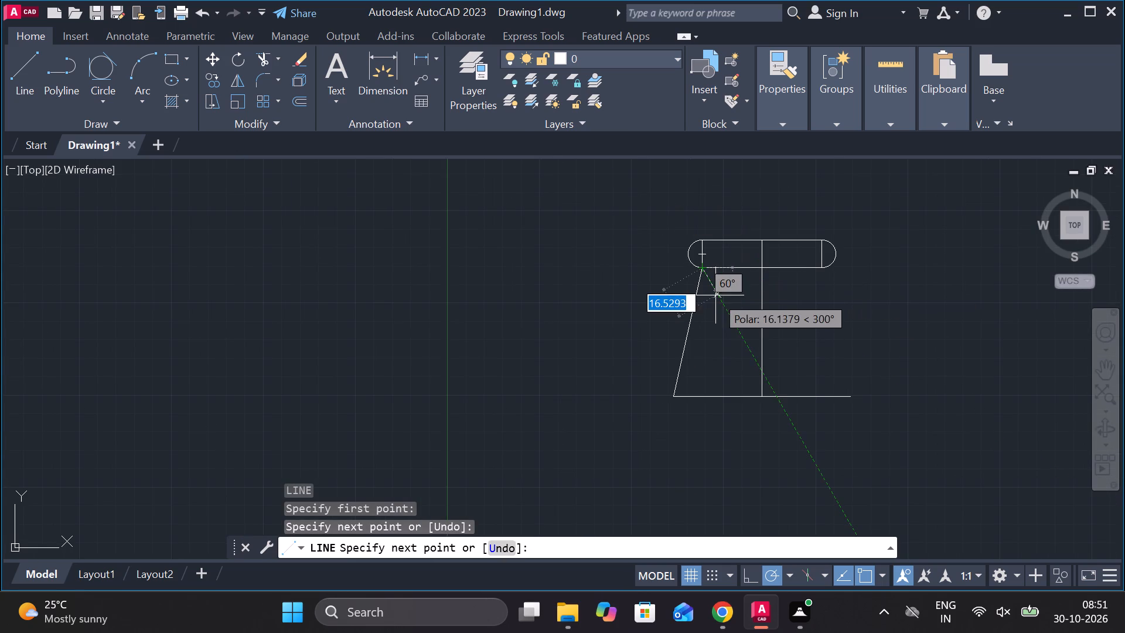
{"action": "key", "text": "space"}
{"action": "key", "text": "space"}
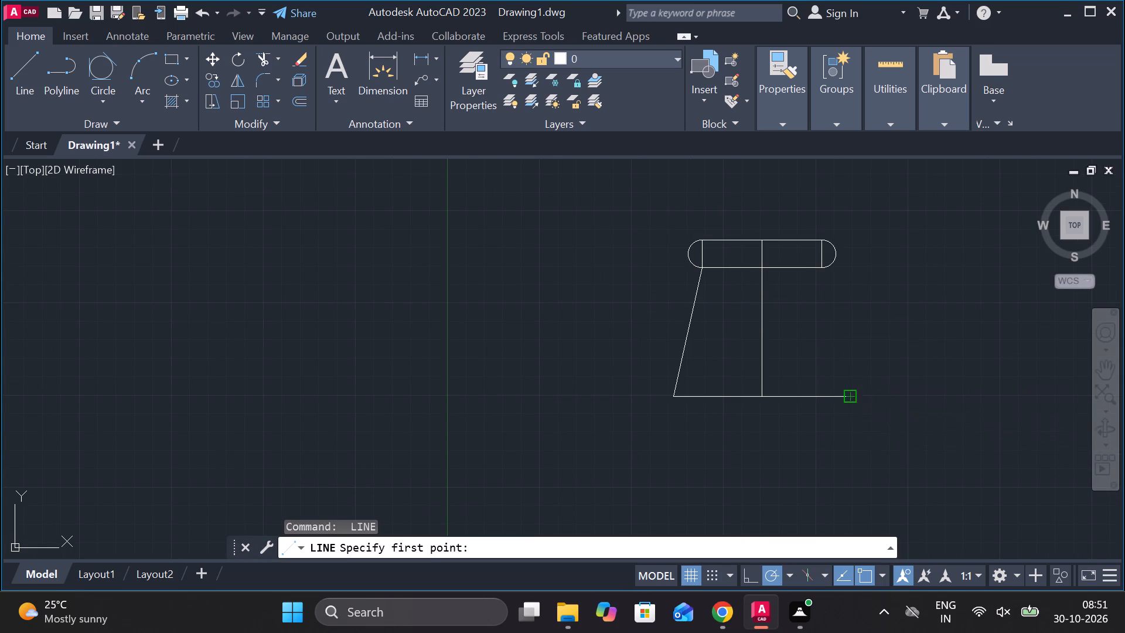
{"action": "left_click", "coordinate": [860, 396]}
{"action": "left_click", "coordinate": [823, 267]}
{"action": "key", "text": "space"}
Trim away the two offset vertical lines and both halves of the slot's lower edge between the sloping sides.
{"action": "middle_click_drag", "start_coordinate": [909, 263], "coordinate": [878, 263]}
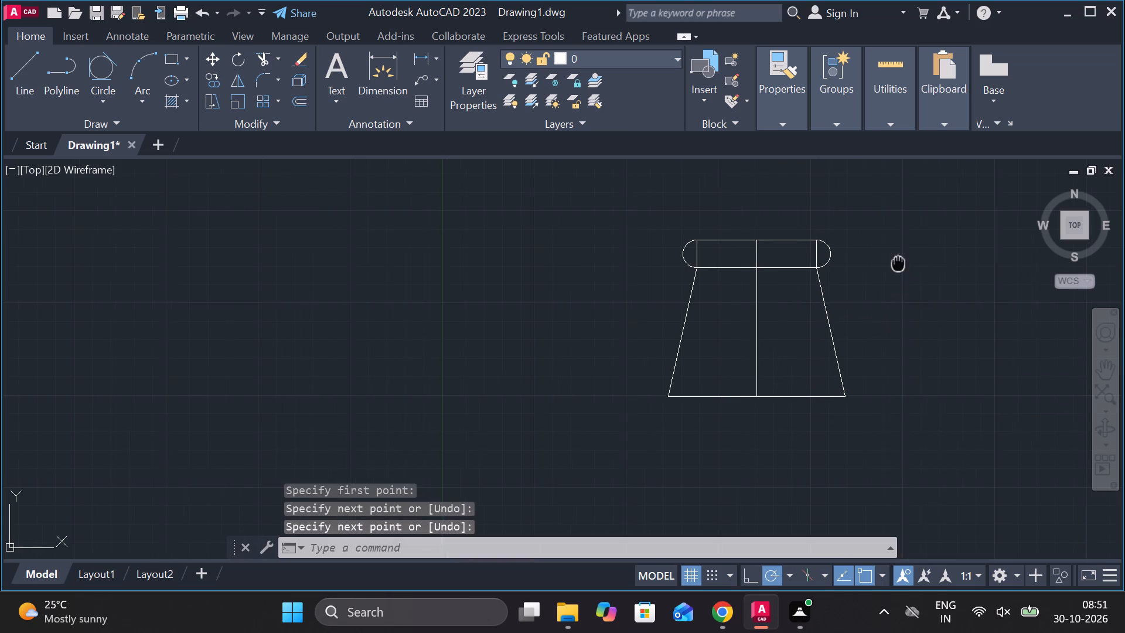
{"action": "middle_click_drag", "start_coordinate": [878, 263], "coordinate": [750, 280]}
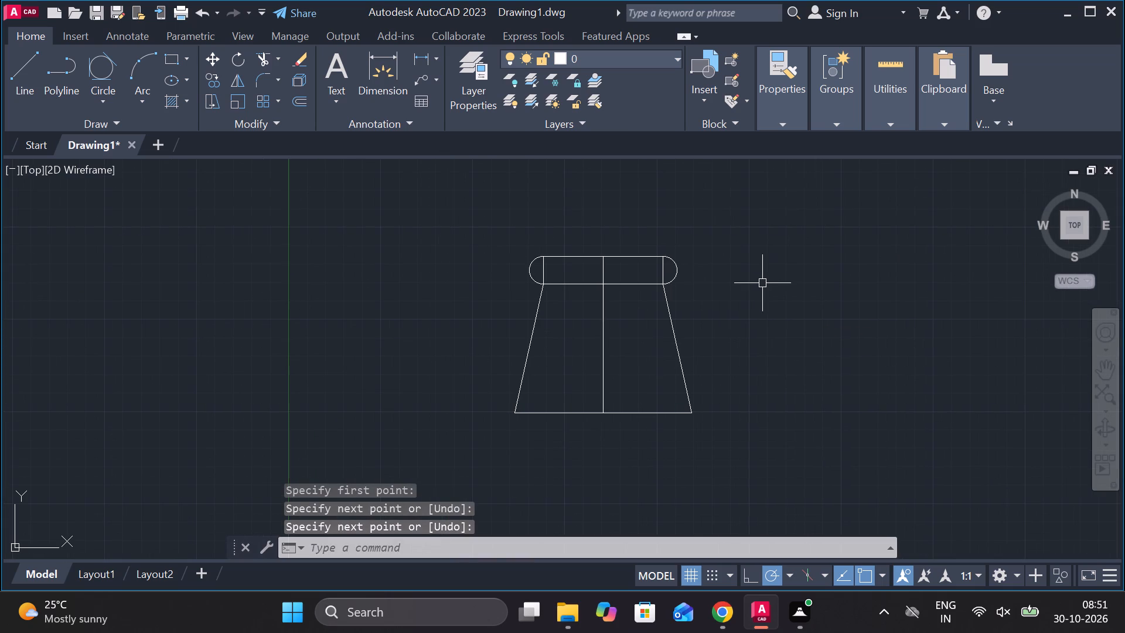
{"action": "type", "text": "tr"}
{"action": "key", "text": "space"}
{"action": "left_click", "coordinate": [667, 270]}
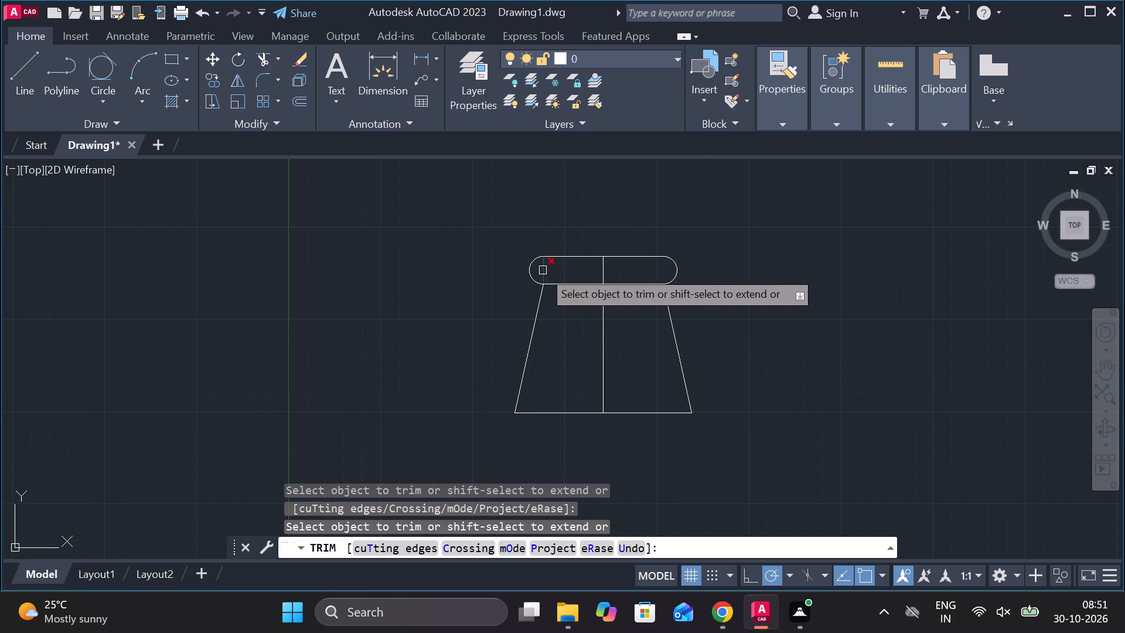
{"action": "left_click", "coordinate": [543, 270]}
{"action": "left_click", "coordinate": [564, 285]}
{"action": "left_click", "coordinate": [631, 287]}
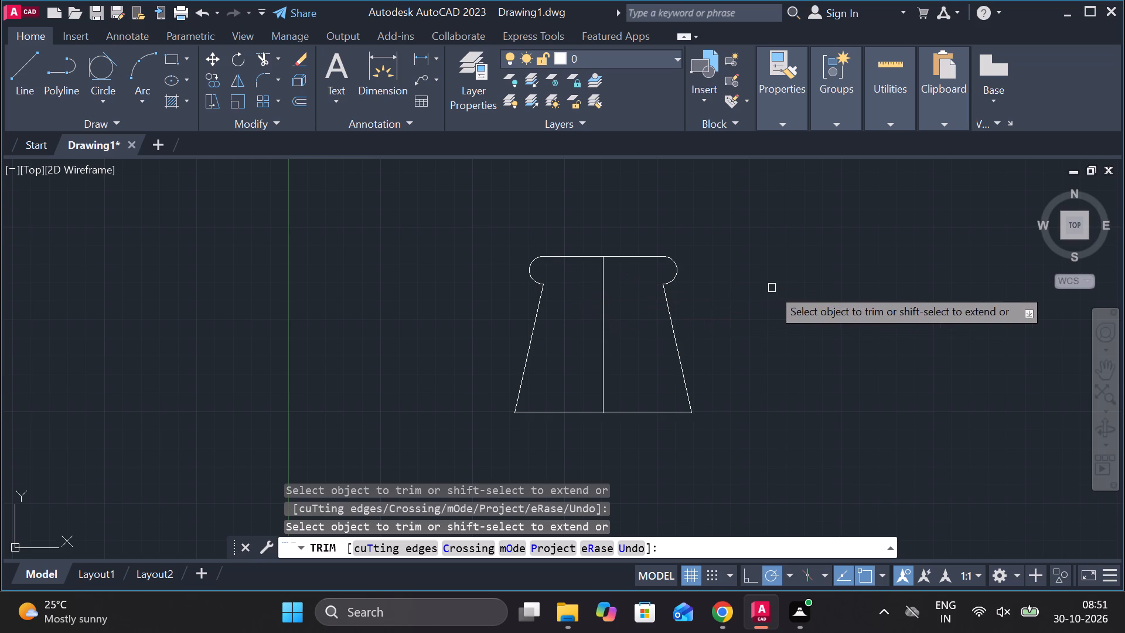
{"action": "middle_click_drag", "start_coordinate": [756, 290], "coordinate": [721, 290]}
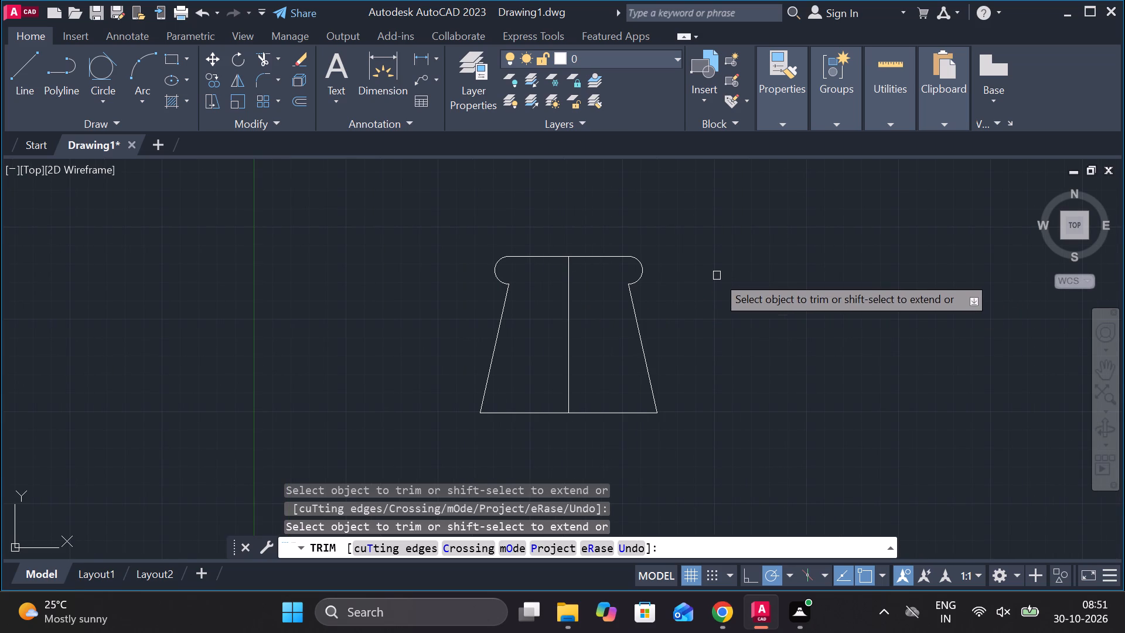
{"action": "scroll", "coordinate": [701, 276], "scroll_direction": "up", "scroll_amount": 1}
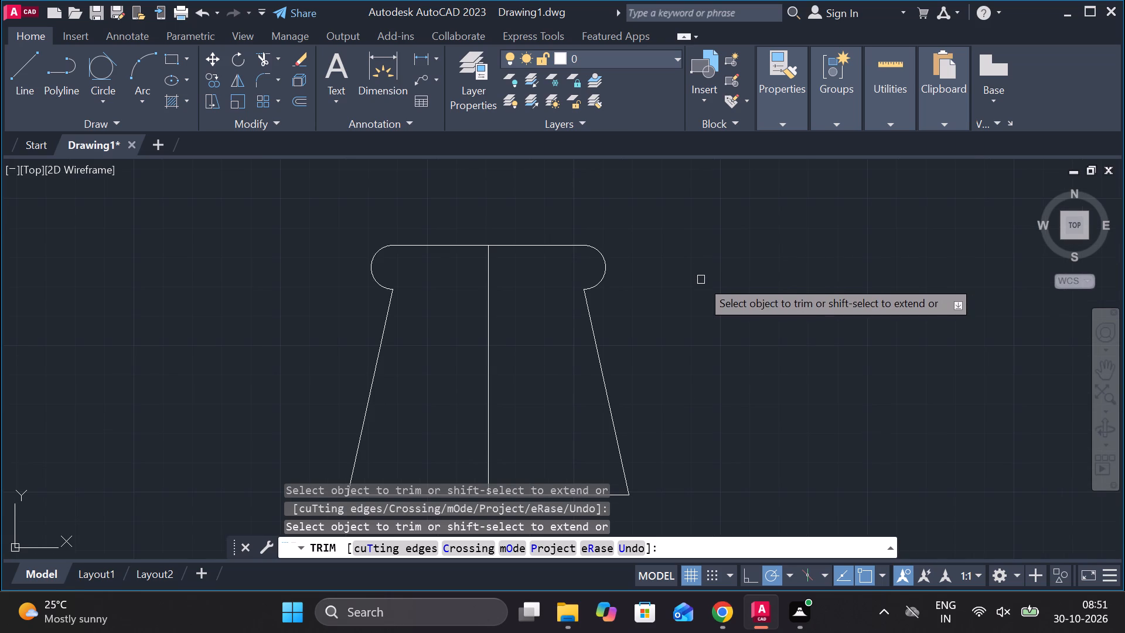
{"action": "key", "text": "Escape"}
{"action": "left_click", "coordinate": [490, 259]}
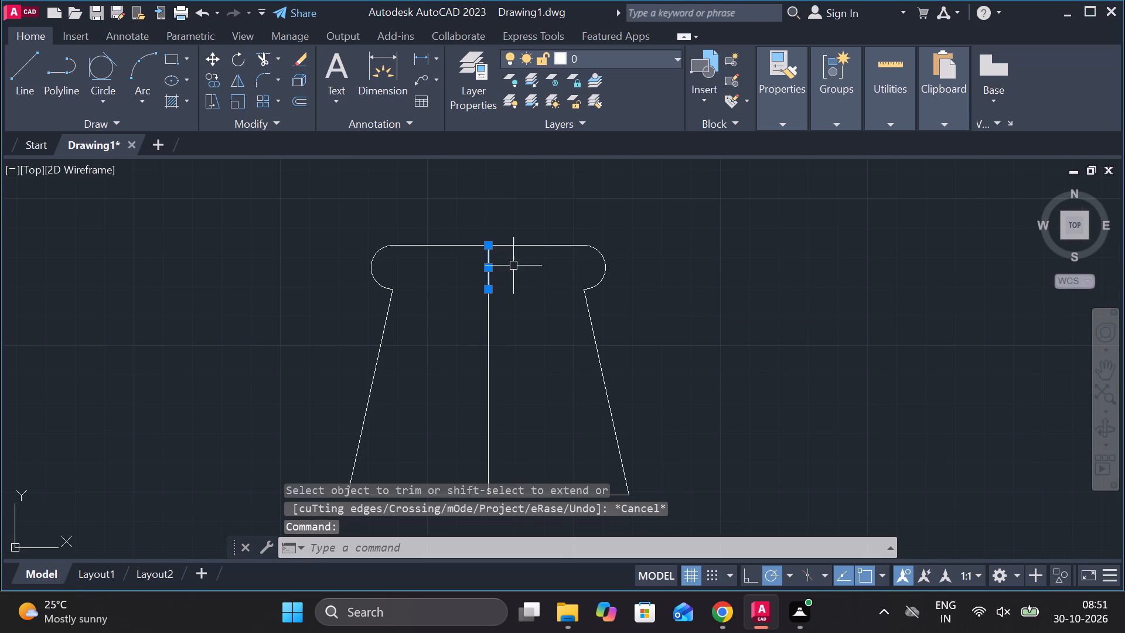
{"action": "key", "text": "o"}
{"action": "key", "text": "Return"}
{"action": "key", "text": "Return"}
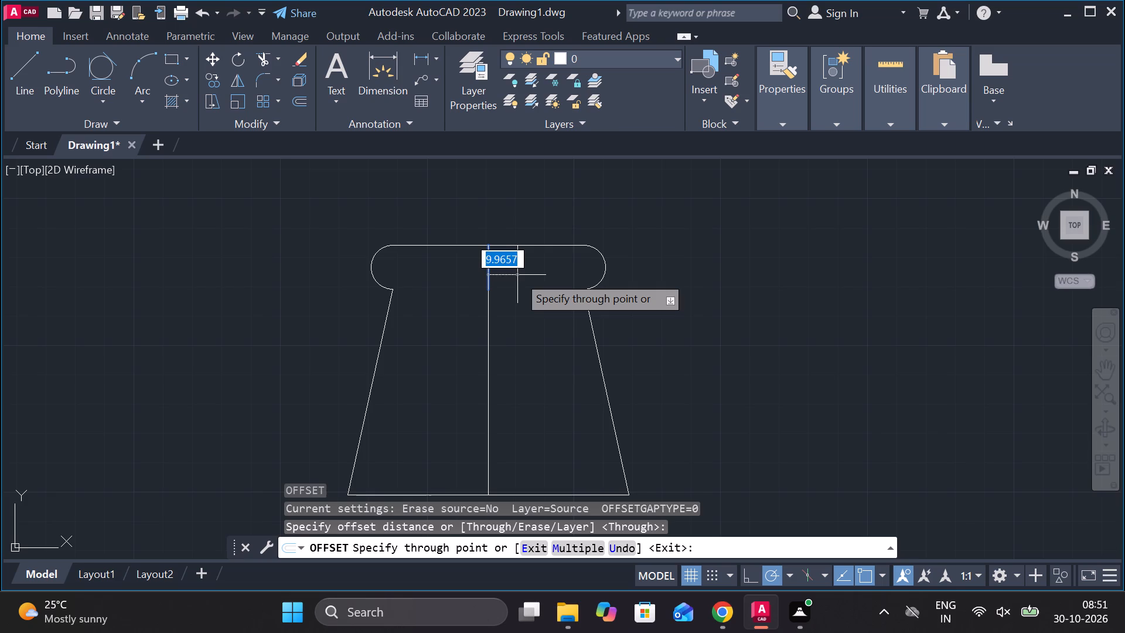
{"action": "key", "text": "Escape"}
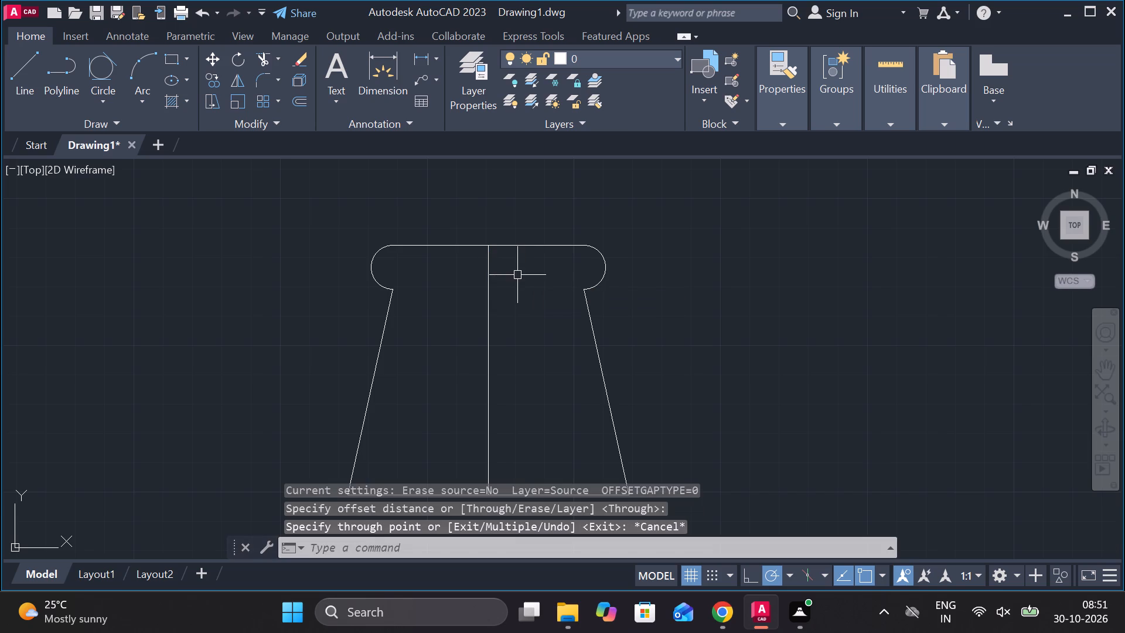
In the empty space to the right of the profile, draw a line 10 units down and 74 units to the right.
{"action": "middle_click_drag", "start_coordinate": [574, 393], "coordinate": [571, 302]}
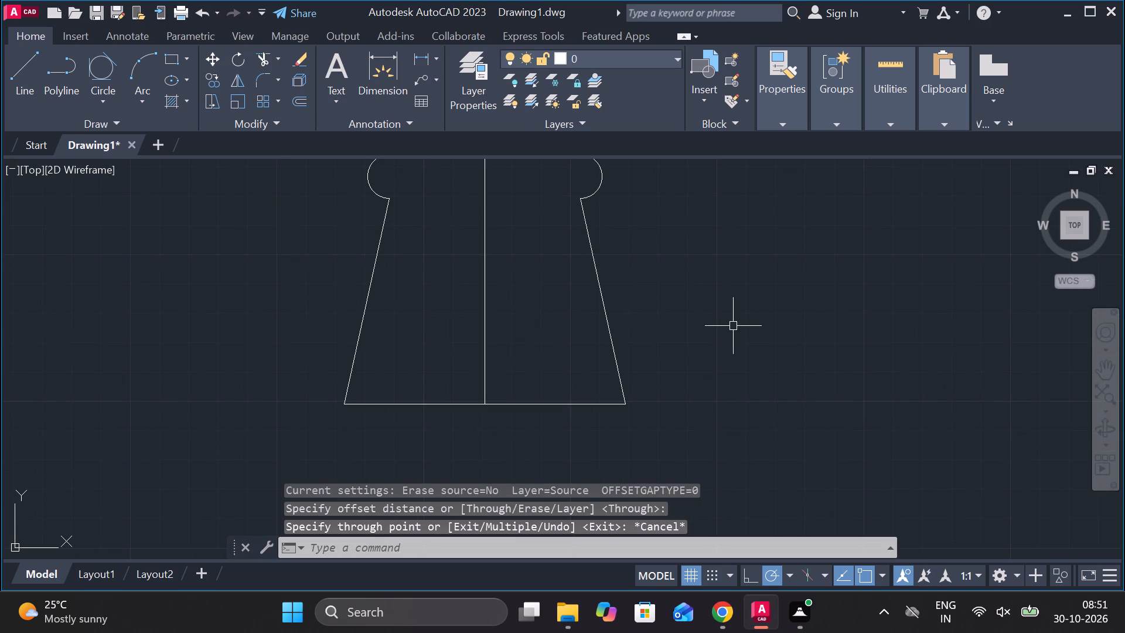
{"action": "middle_click_drag", "start_coordinate": [728, 326], "coordinate": [654, 329]}
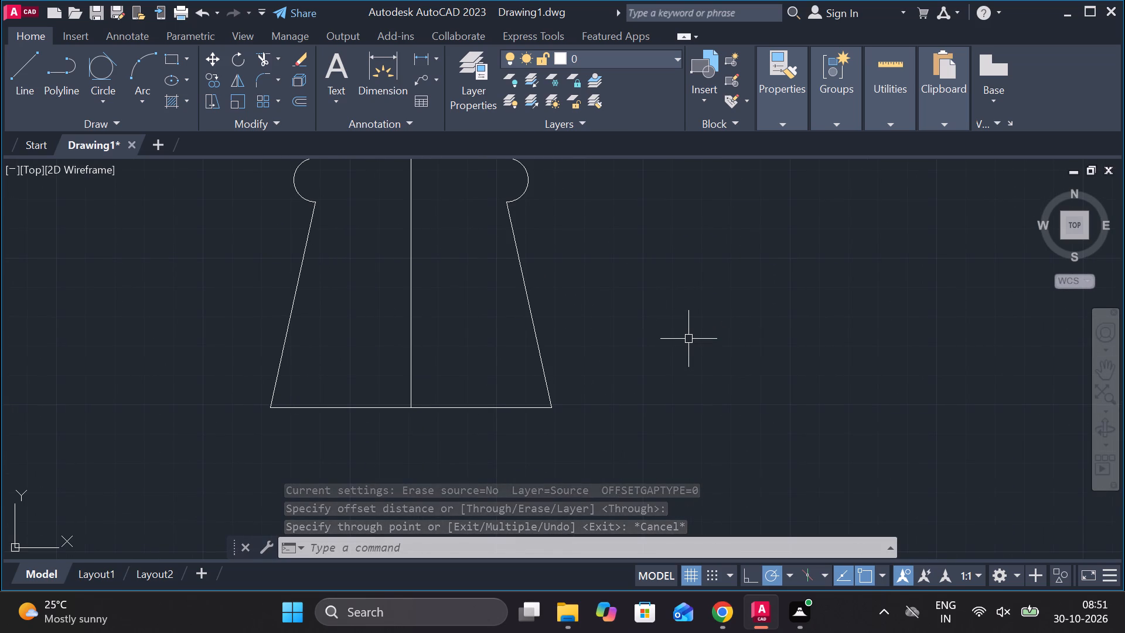
{"action": "key", "text": "l"}
{"action": "key", "text": "Return"}
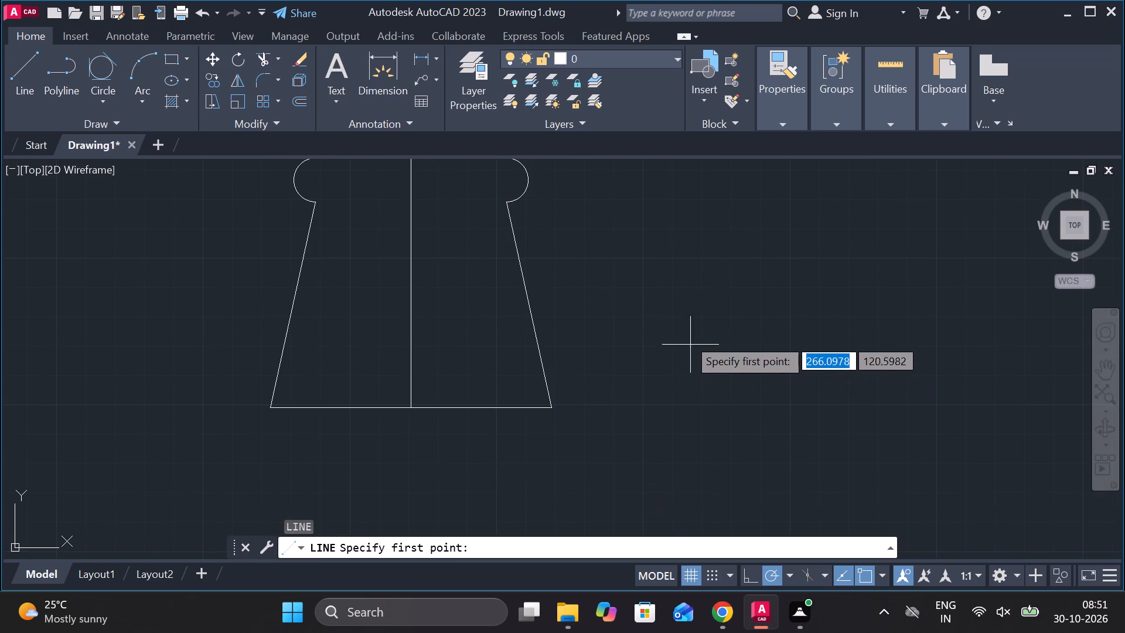
{"action": "left_click", "coordinate": [687, 336]}
{"action": "type", "text": "10"}
{"action": "key", "text": "Return"}
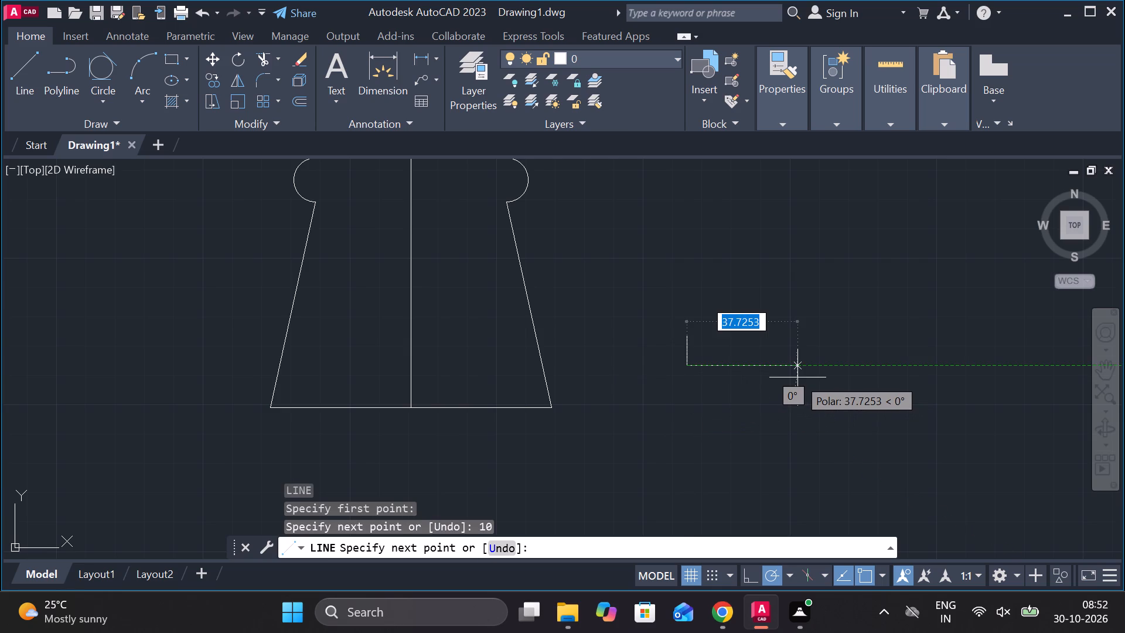
{"action": "type", "text": "74"}
{"action": "key", "text": "space"}
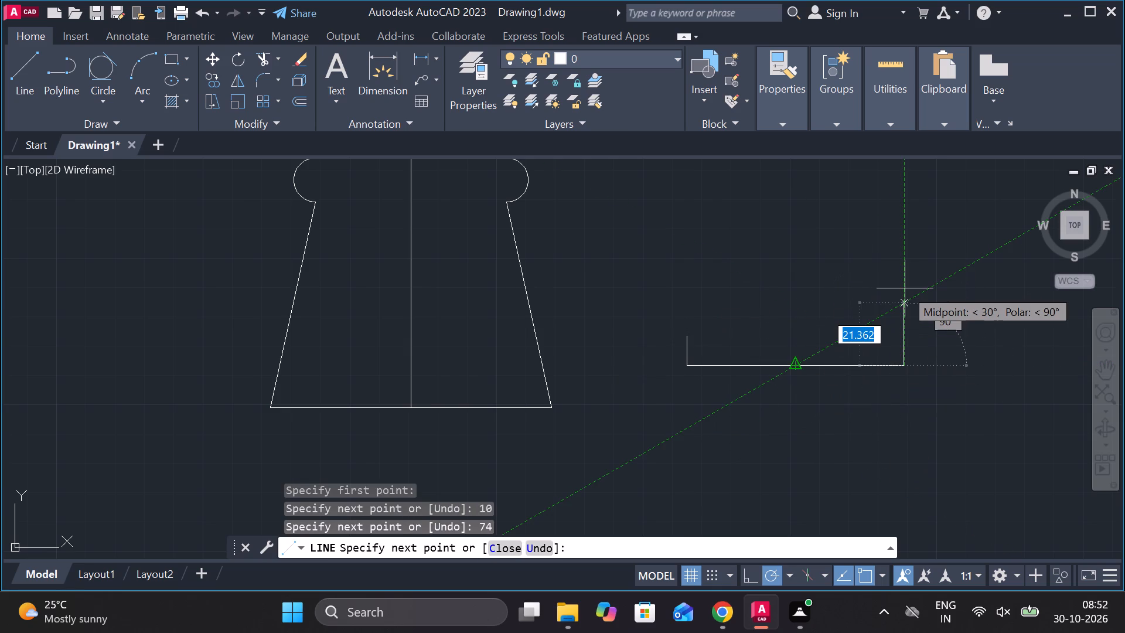
{"action": "key", "text": "Escape"}
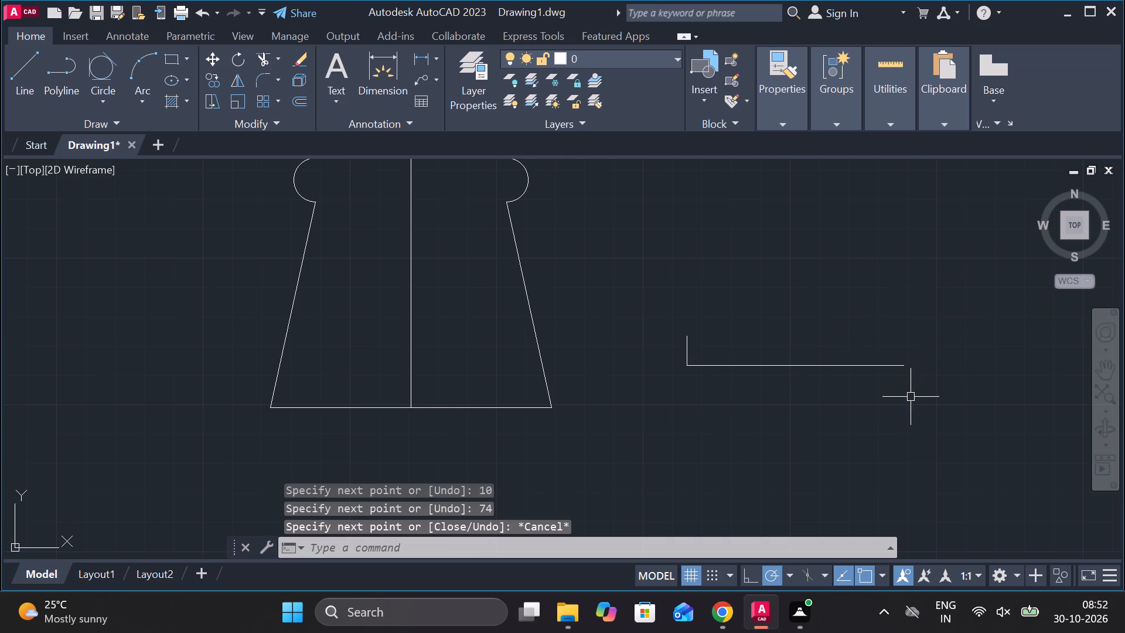
Complete the 74 x 10 rectangle with a line 10 units up from the open right corner and 74 units back left.
{"action": "key", "text": "l"}
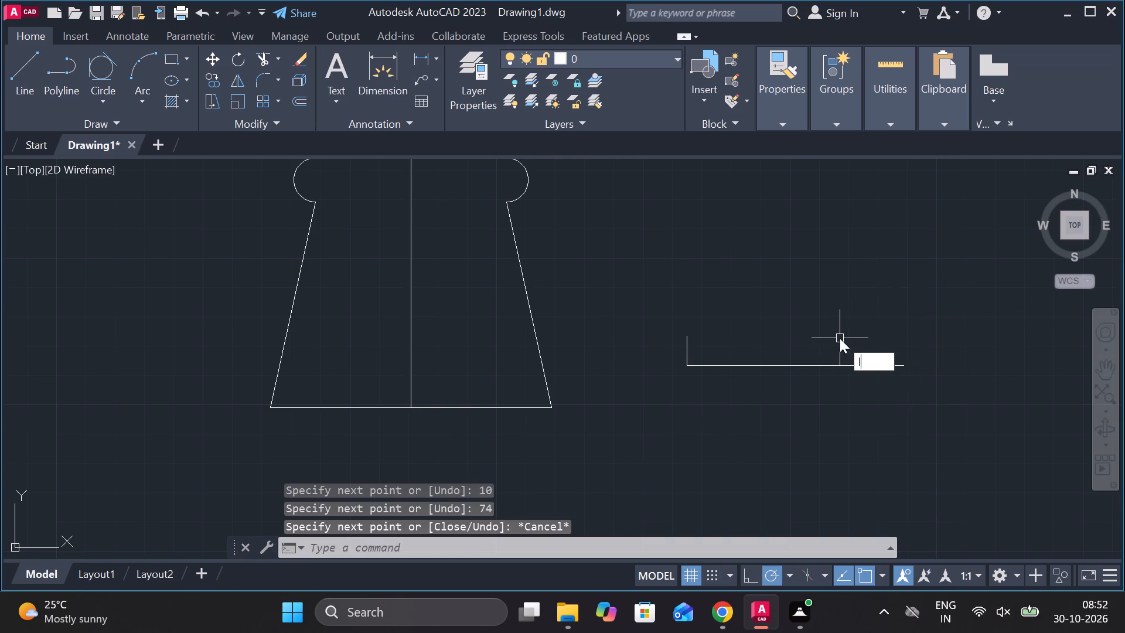
{"action": "key", "text": "Return"}
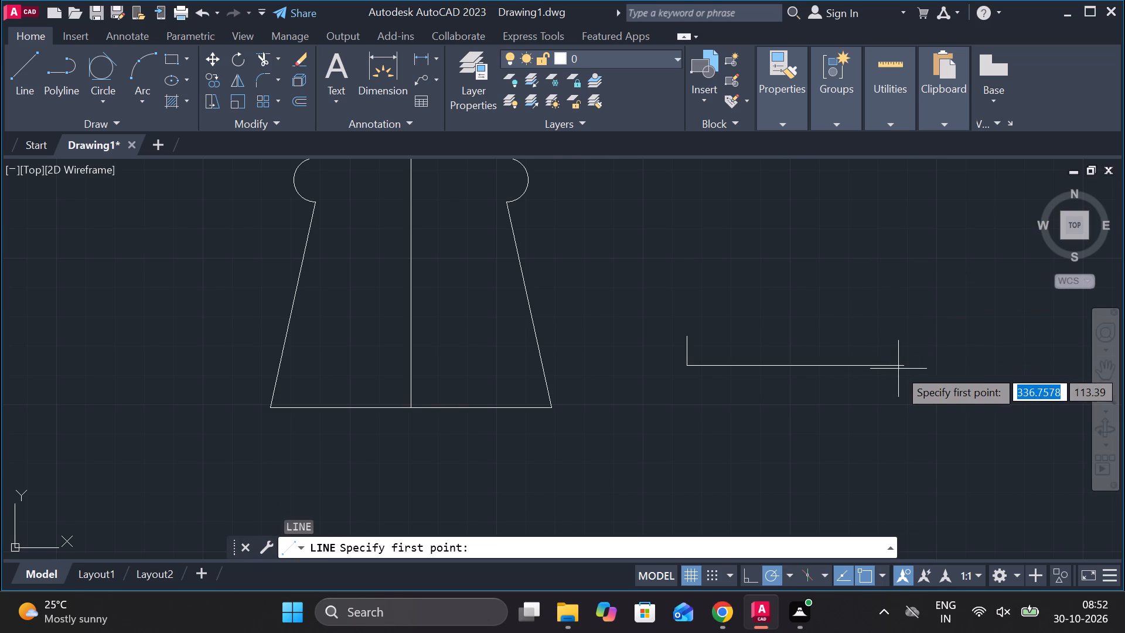
{"action": "left_click", "coordinate": [901, 366]}
{"action": "type", "text": "10"}
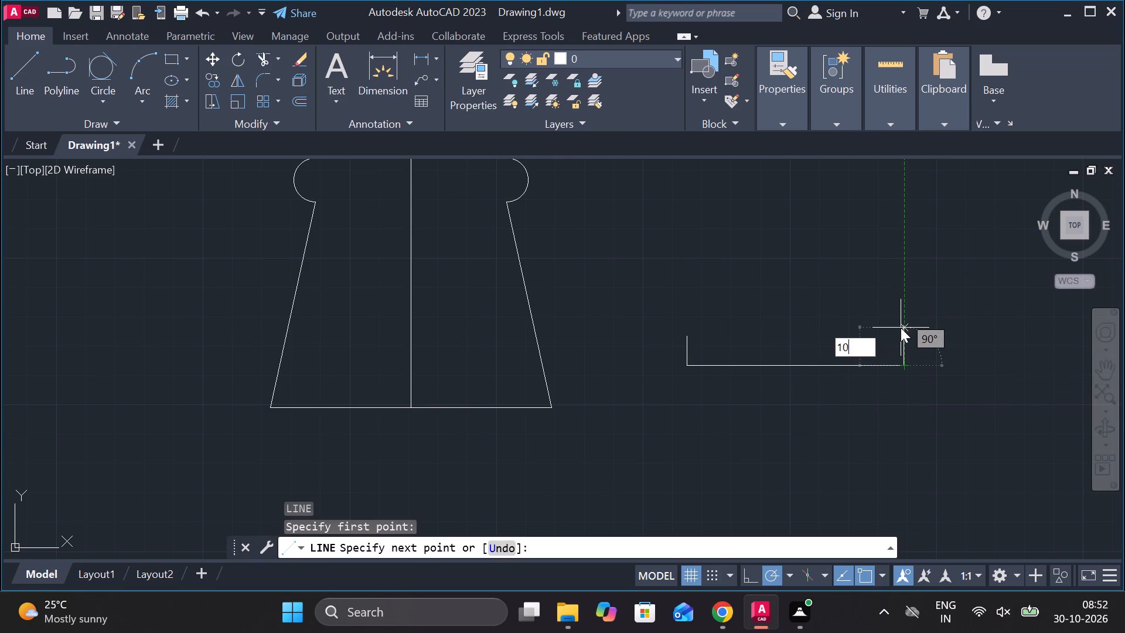
{"action": "key", "text": "Return"}
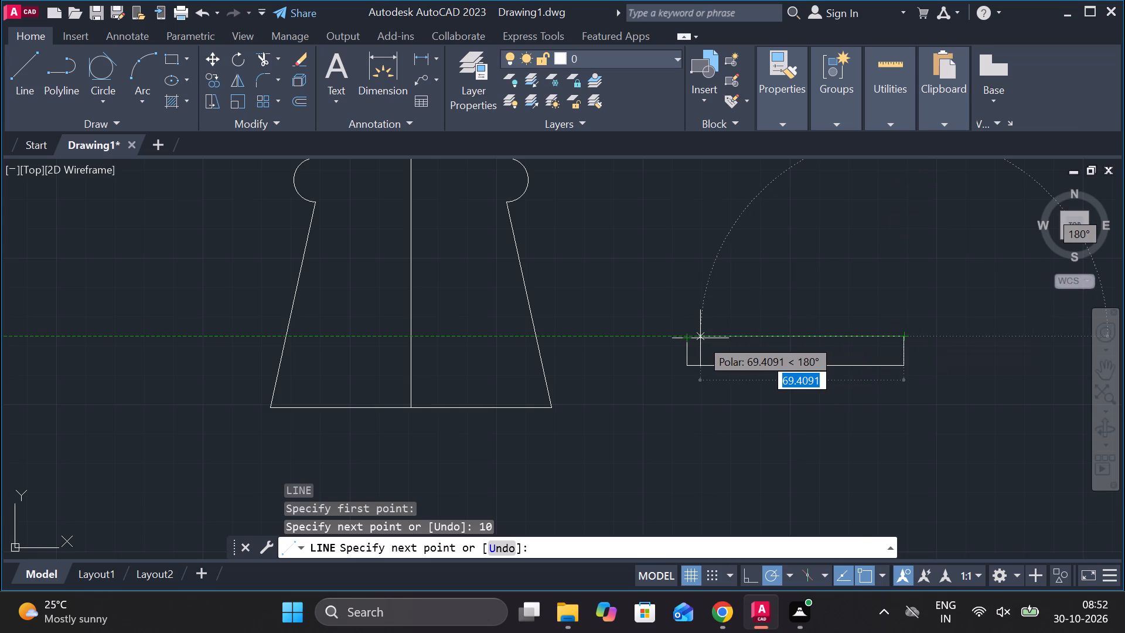
{"action": "type", "text": "74"}
{"action": "key", "text": "Return"}
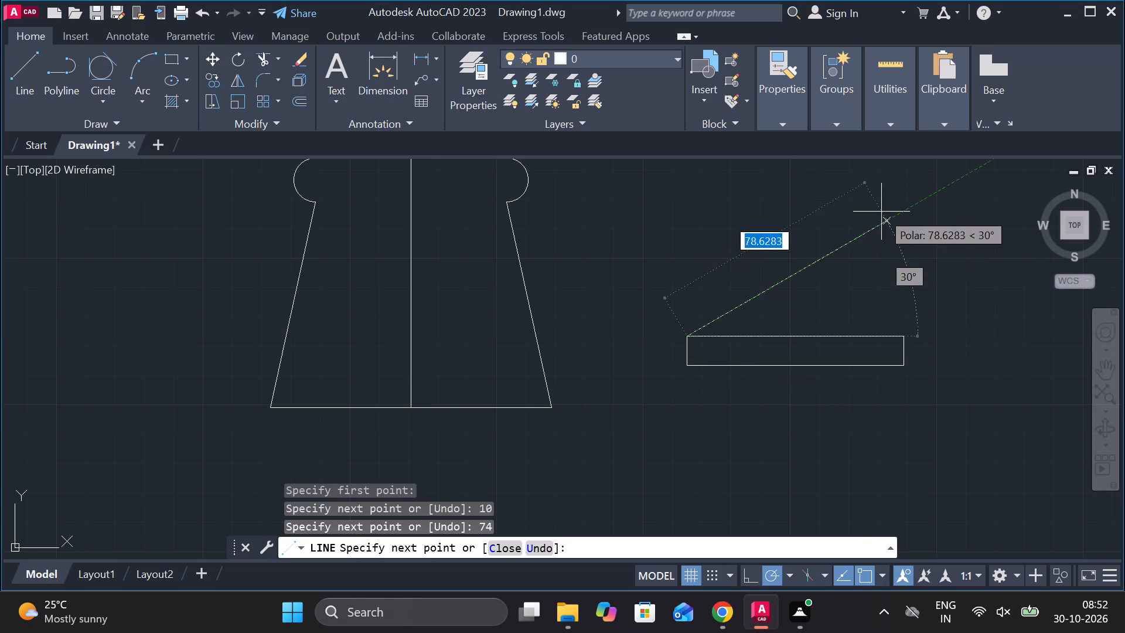
Move the 74 x 10 rectangle so its lower edge's midpoint sits on the midpoint of the profile's base line.
{"action": "key", "text": "Escape"}
{"action": "left_click", "coordinate": [622, 287]}
{"action": "left_click", "coordinate": [995, 433]}
{"action": "key", "text": "m"}
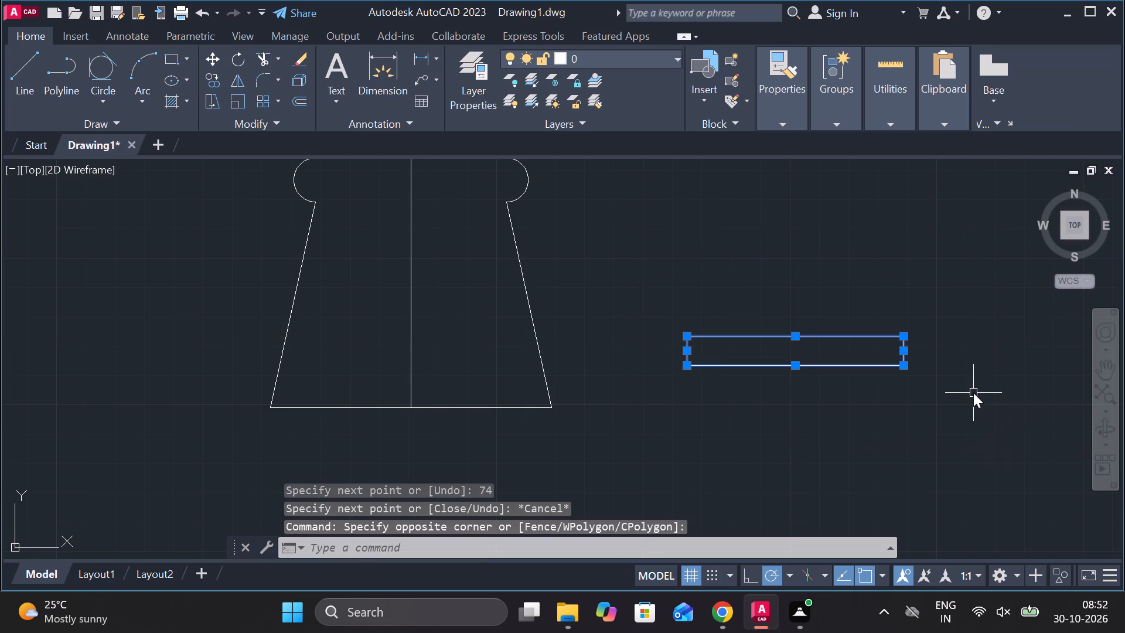
{"action": "key", "text": "Return"}
{"action": "left_click", "coordinate": [800, 365]}
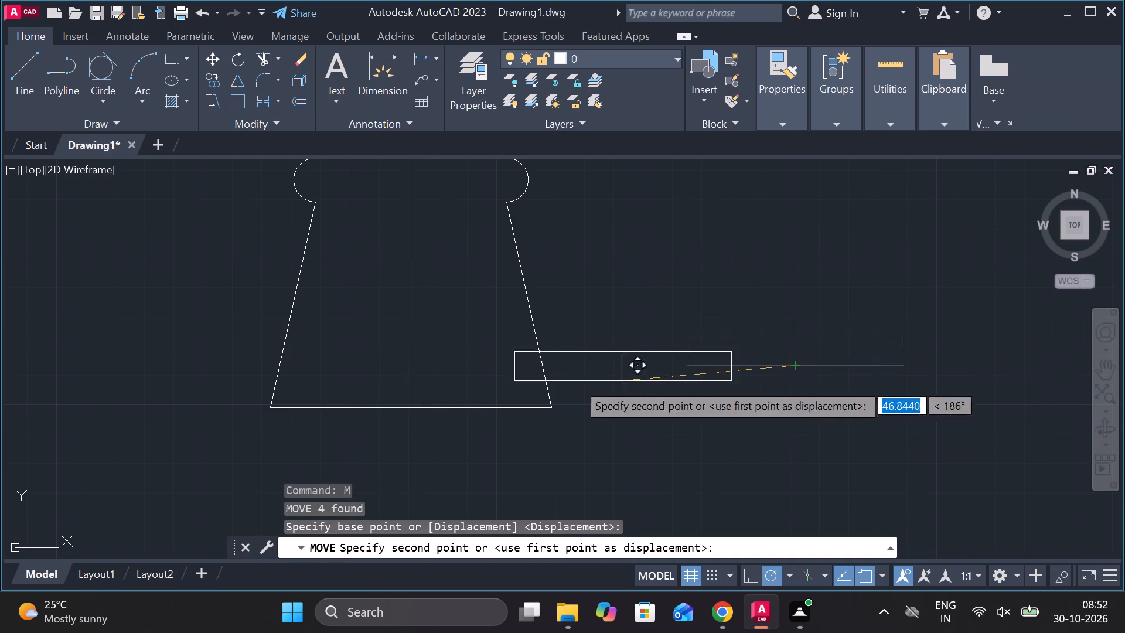
{"action": "left_click", "coordinate": [408, 405]}
Trim the base line on both sides of the centre line, between the 74 x 10 rectangle's side edges.
{"action": "middle_click_drag", "start_coordinate": [558, 394], "coordinate": [601, 392]}
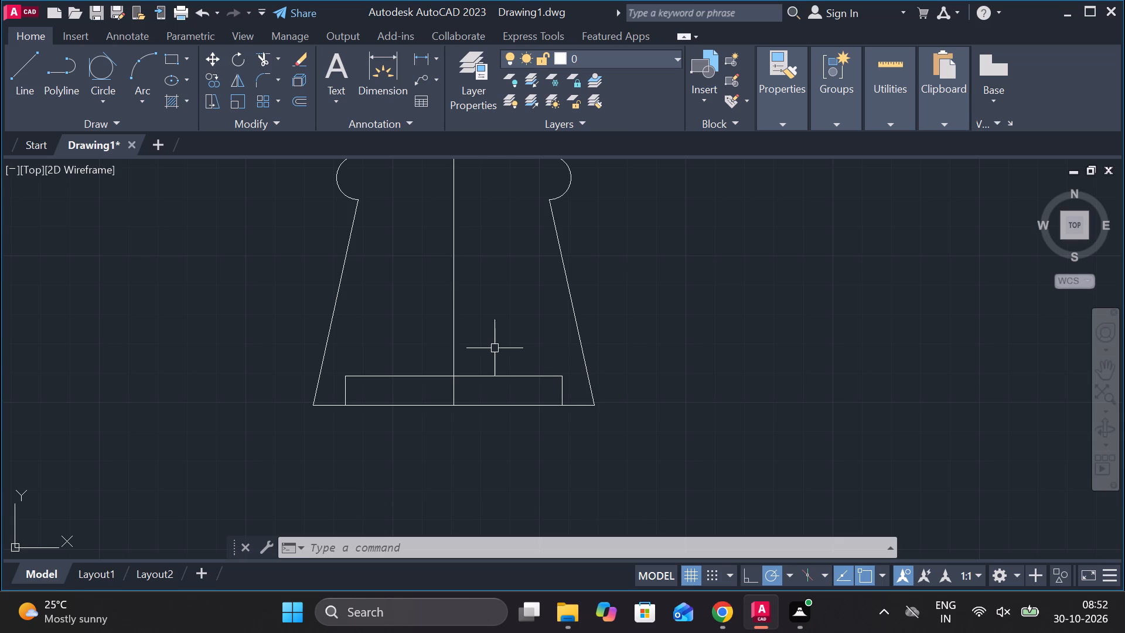
{"action": "scroll", "coordinate": [493, 349], "scroll_direction": "up", "scroll_amount": 2}
{"action": "scroll", "coordinate": [492, 351], "scroll_direction": "down", "scroll_amount": 2}
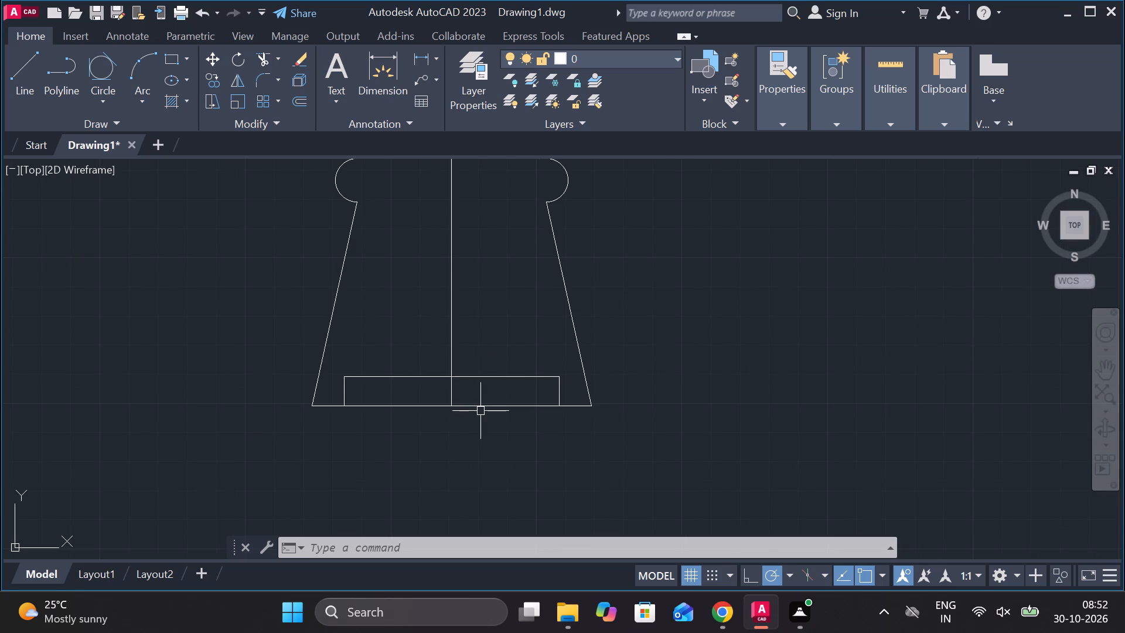
{"action": "type", "text": "tr"}
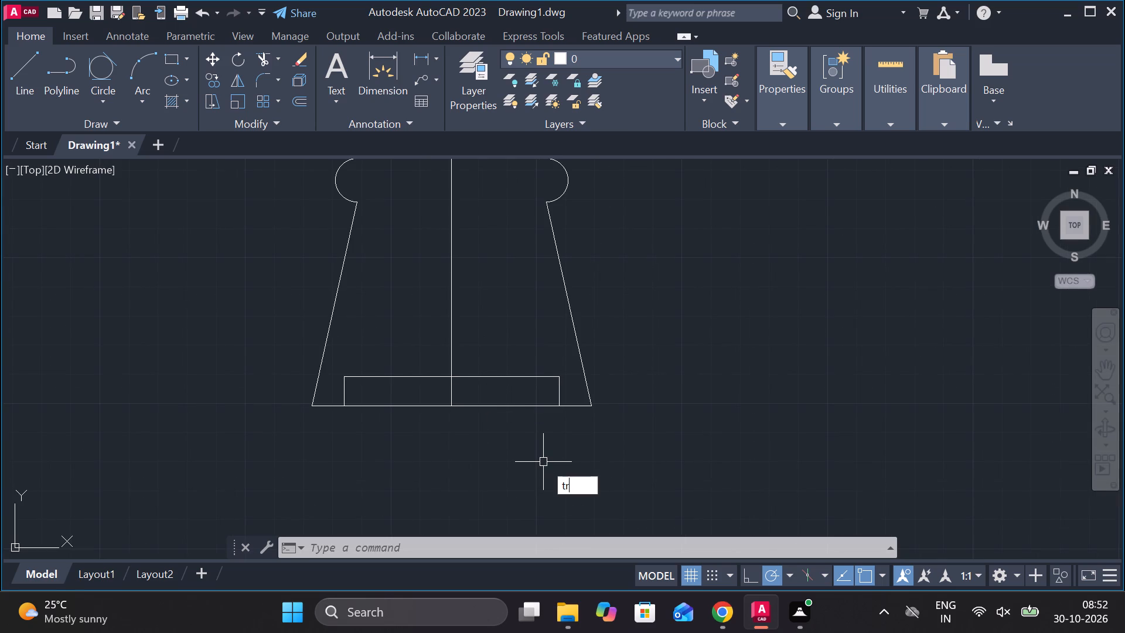
{"action": "key", "text": "space"}
{"action": "left_click", "coordinate": [499, 406]}
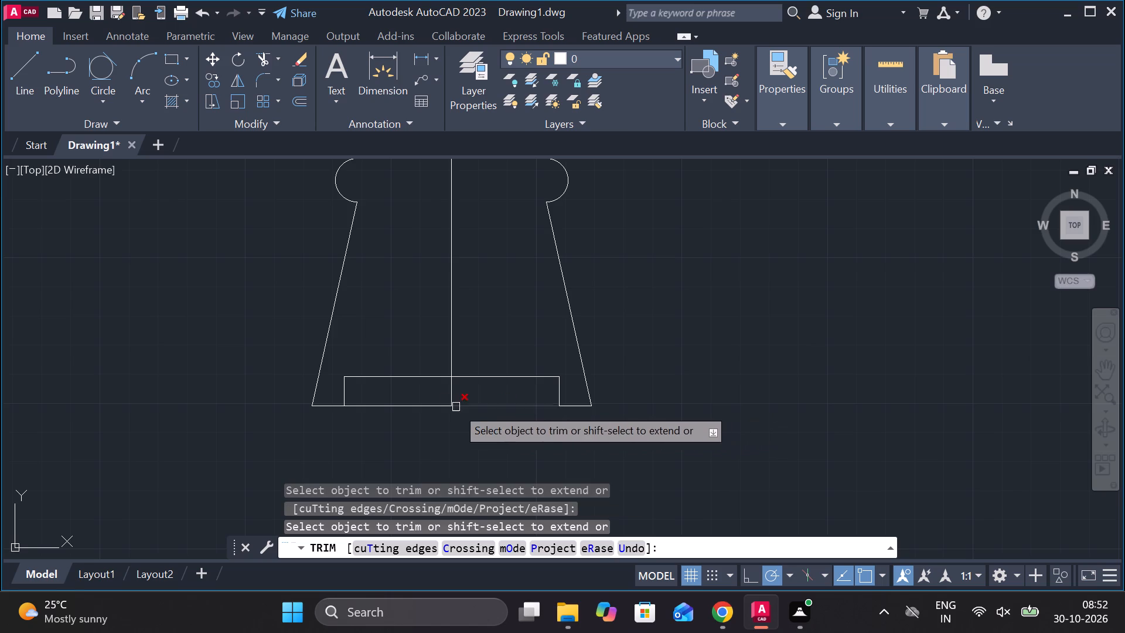
{"action": "left_click", "coordinate": [427, 407]}
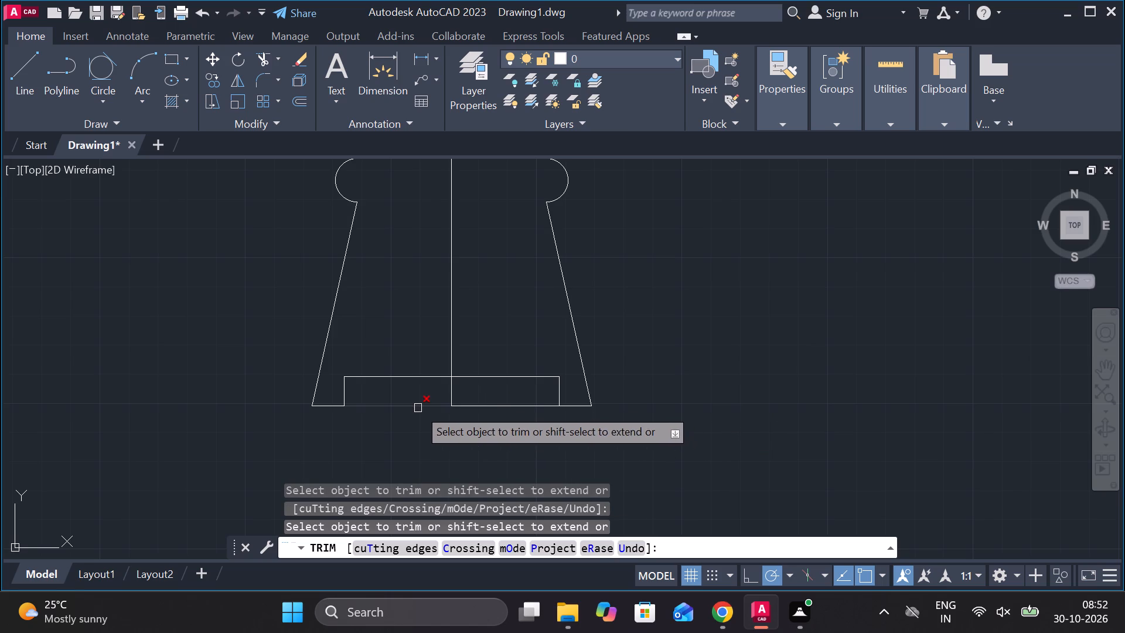
{"action": "middle_click_drag", "start_coordinate": [616, 328], "coordinate": [632, 352]}
{"action": "key", "text": "Escape"}
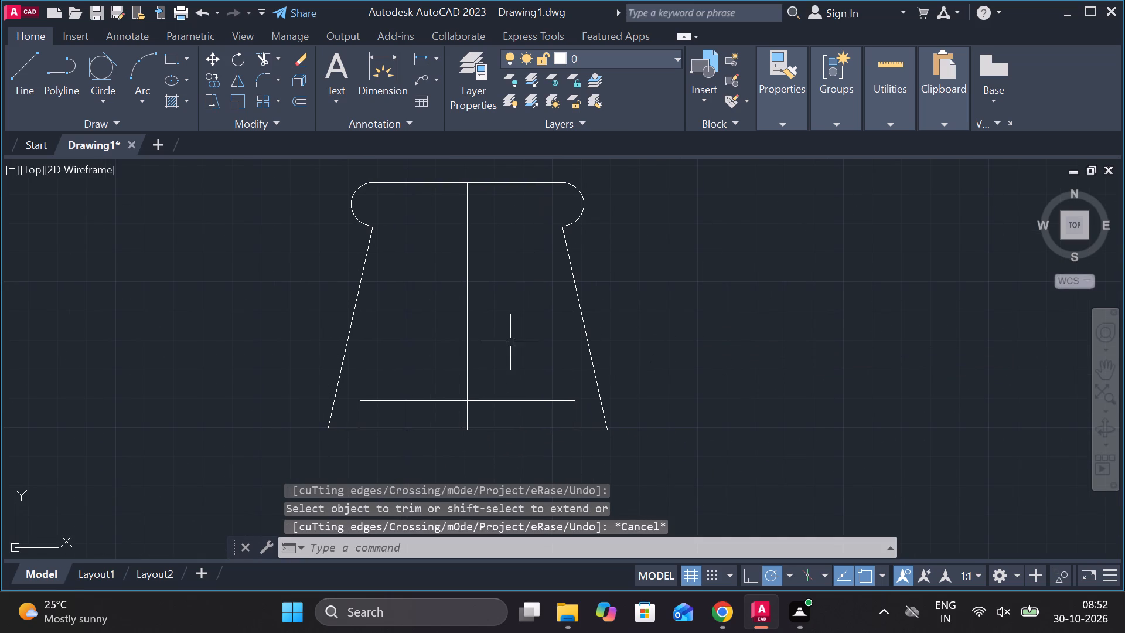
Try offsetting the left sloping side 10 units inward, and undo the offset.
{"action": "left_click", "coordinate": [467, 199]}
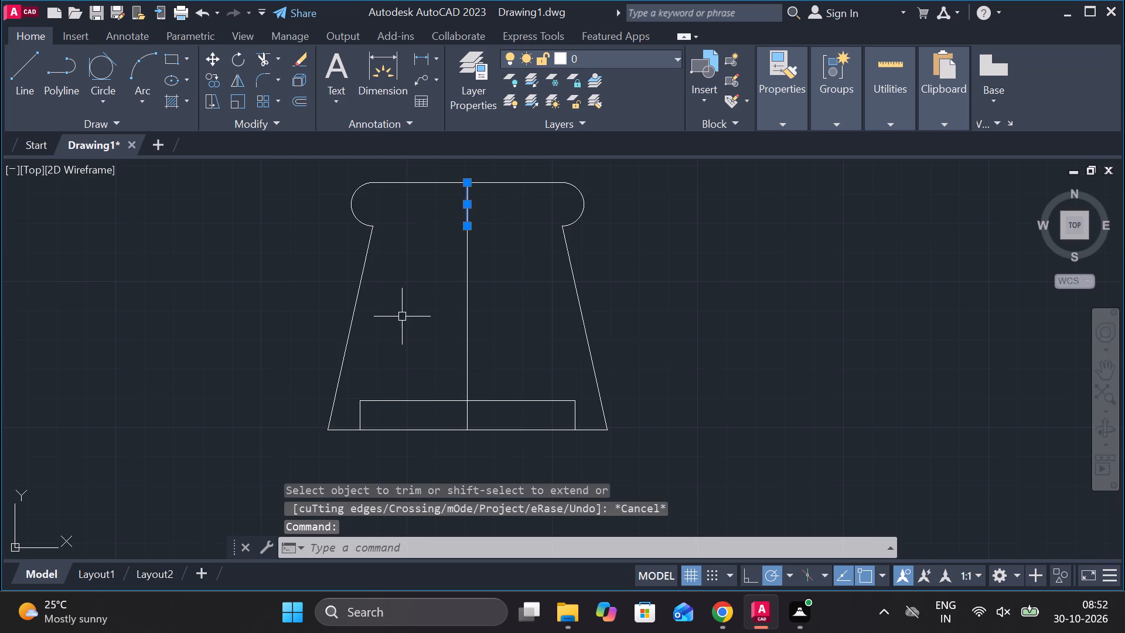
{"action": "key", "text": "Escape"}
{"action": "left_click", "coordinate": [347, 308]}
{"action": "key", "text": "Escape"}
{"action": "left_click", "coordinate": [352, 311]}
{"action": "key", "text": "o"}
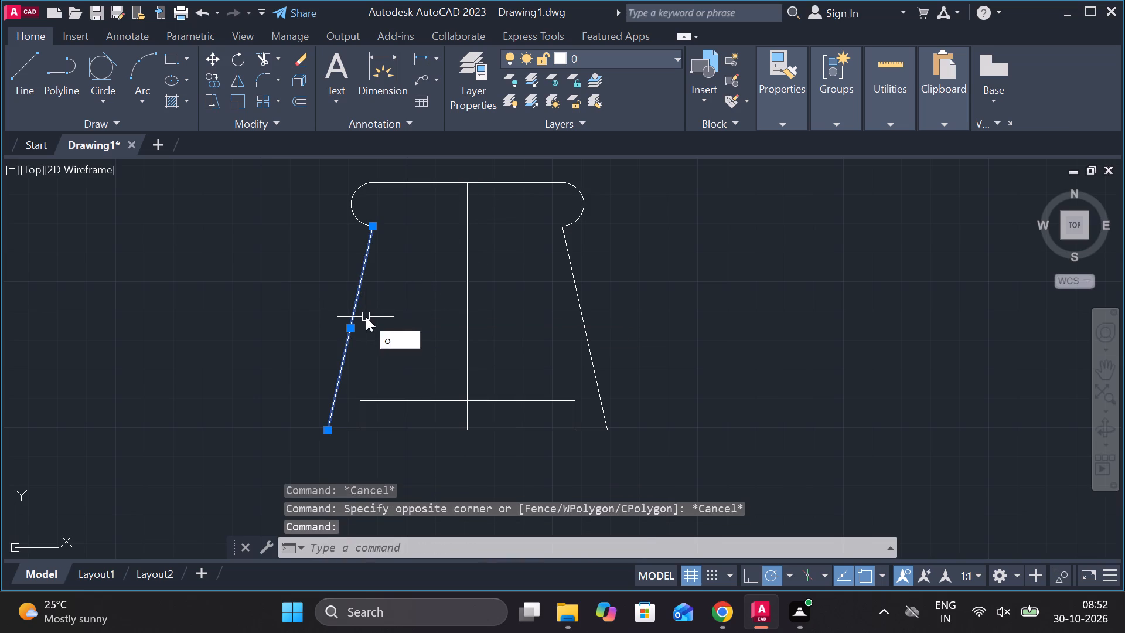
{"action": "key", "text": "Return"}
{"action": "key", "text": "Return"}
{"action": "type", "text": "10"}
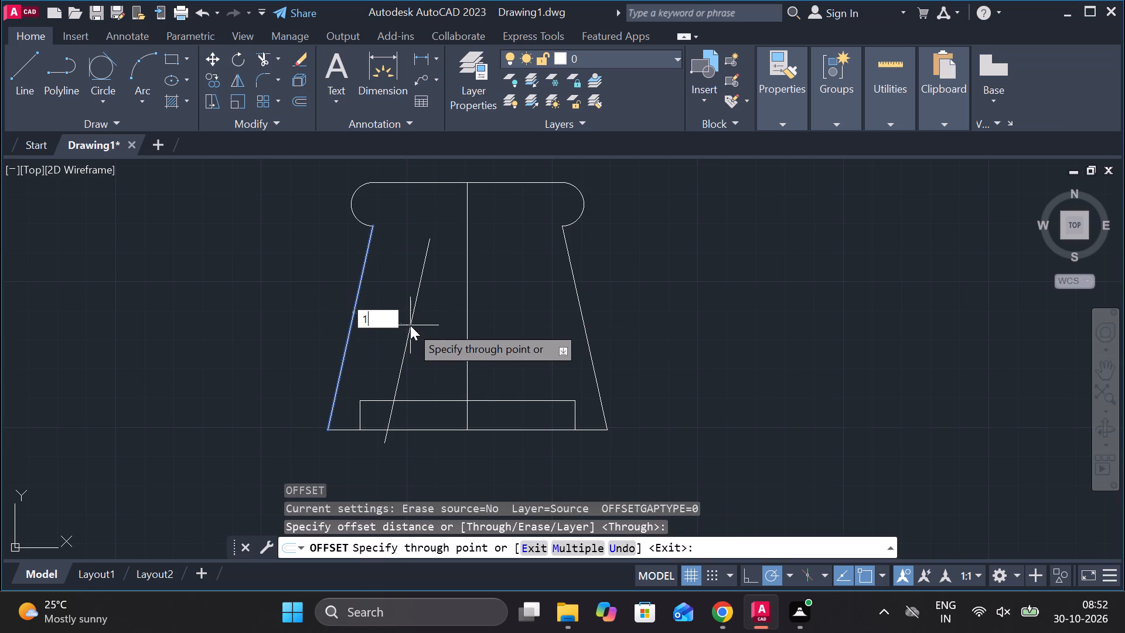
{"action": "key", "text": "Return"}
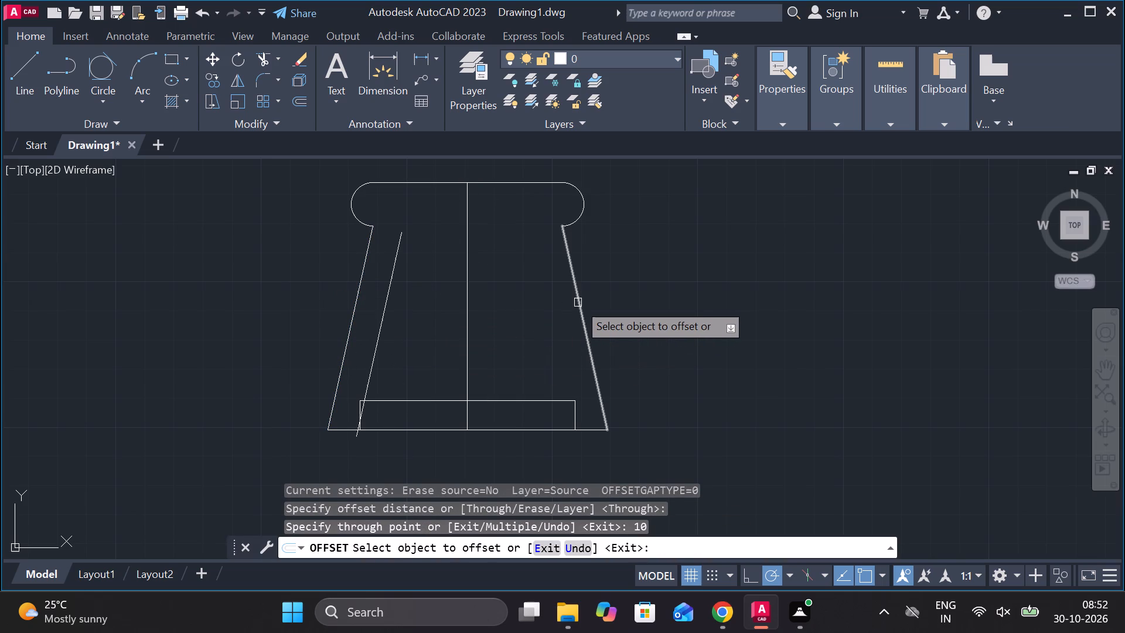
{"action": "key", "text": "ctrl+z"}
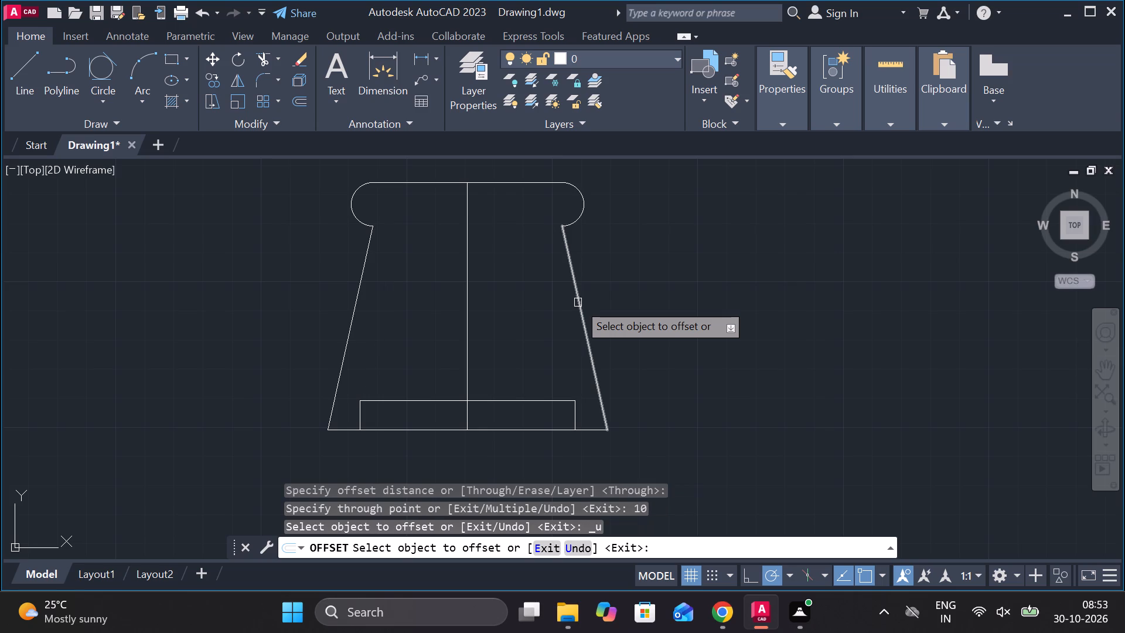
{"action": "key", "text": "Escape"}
Draw a closed 64 x 5 rectangle with lines in the empty space to the right of the profile.
{"action": "key", "text": "l"}
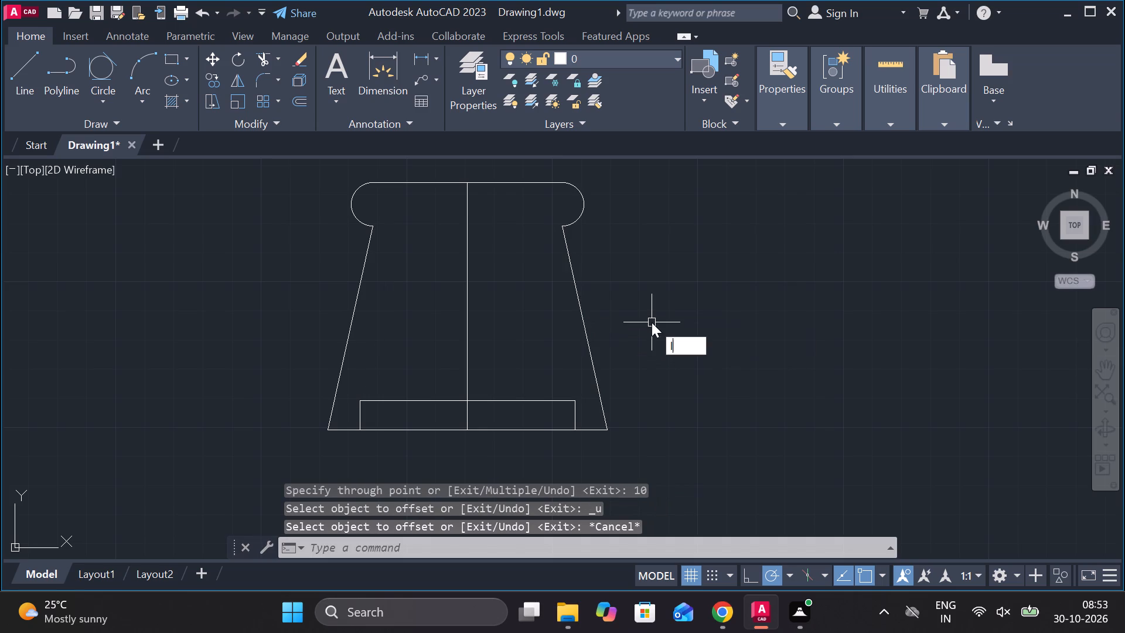
{"action": "key", "text": "Return"}
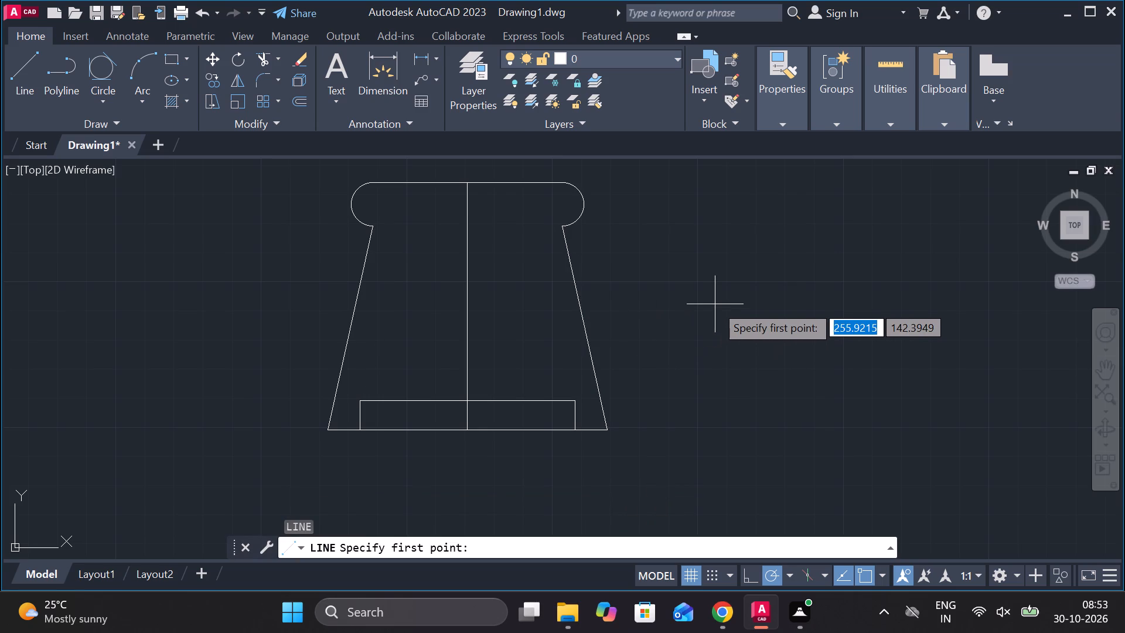
{"action": "left_click", "coordinate": [715, 304]}
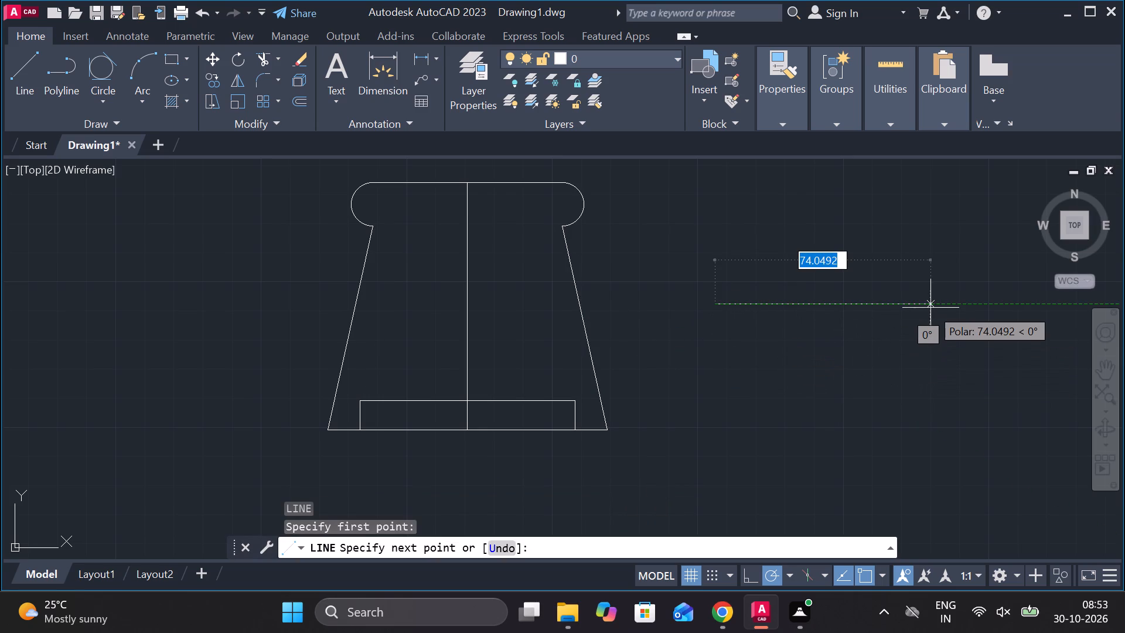
{"action": "type", "text": "64"}
{"action": "key", "text": "space"}
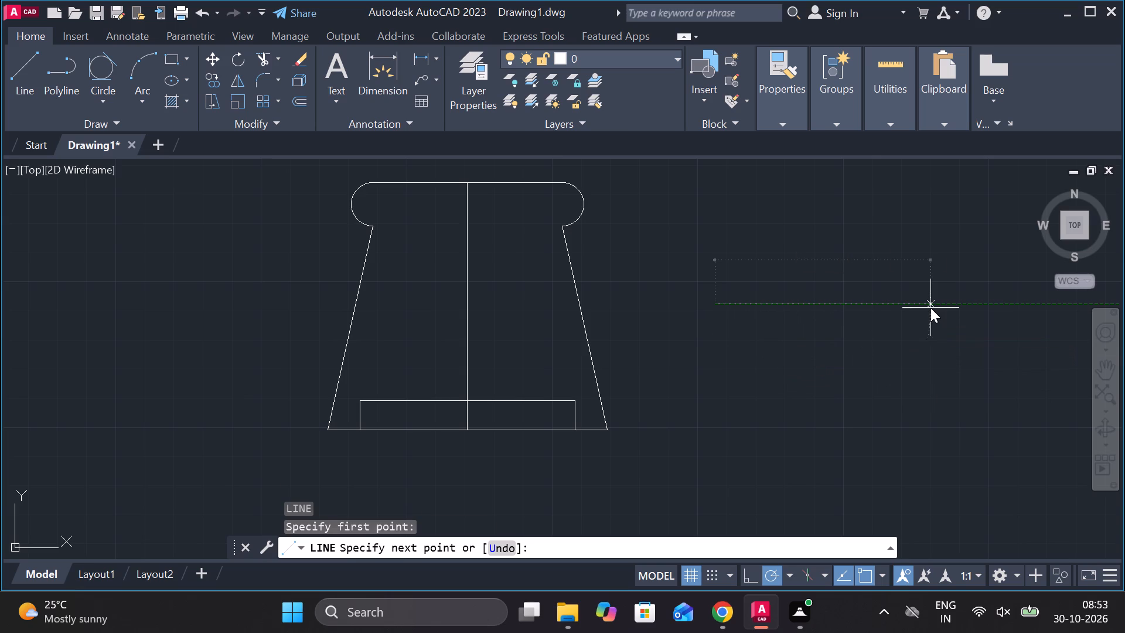
{"action": "type", "text": "5"}
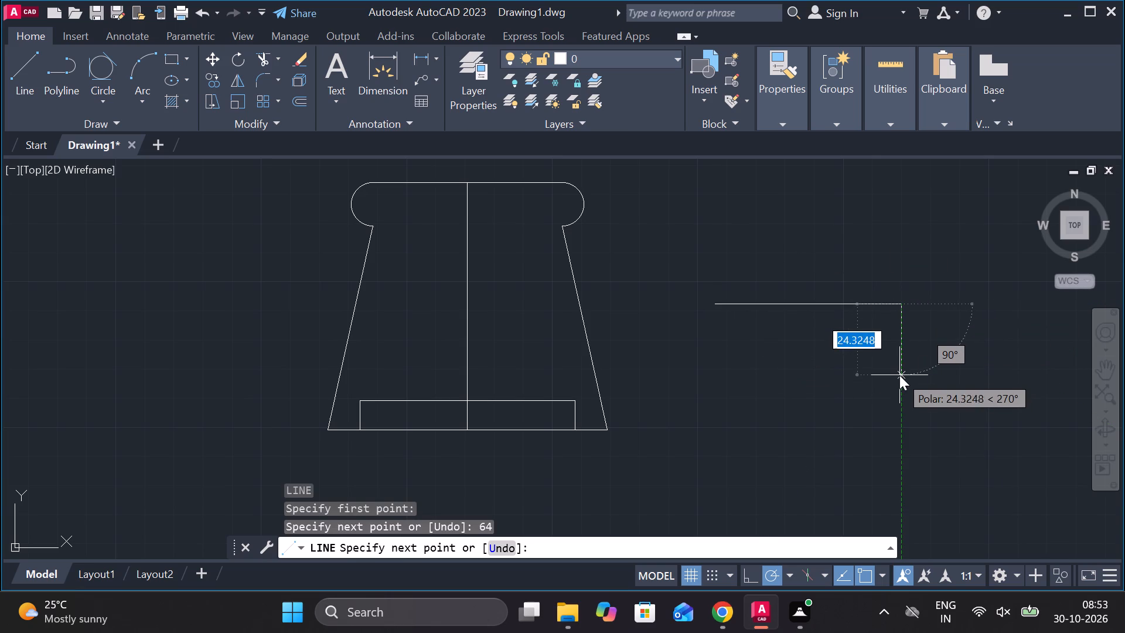
{"action": "key", "text": "space"}
{"action": "type", "text": "64"}
{"action": "key", "text": "space"}
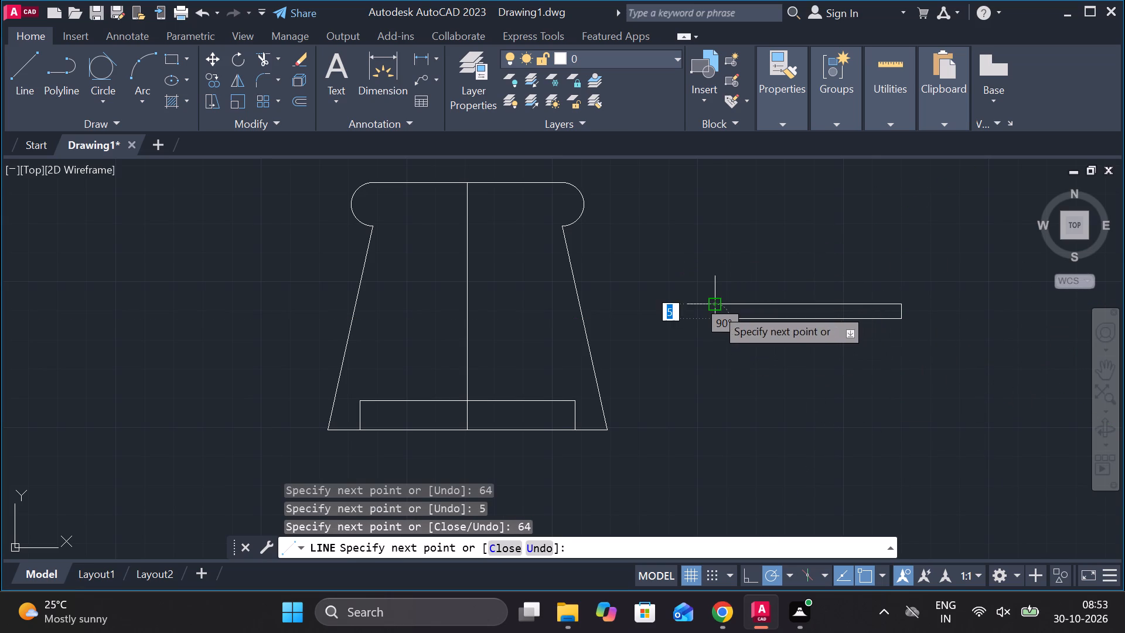
{"action": "left_click", "coordinate": [715, 308]}
{"action": "key", "text": "Escape"}
{"action": "key", "text": "Escape"}
Move the 64 x 5 rectangle so its lower edge's midpoint sits on the midpoint of the 74 x 10 rectangle's top edge.
{"action": "left_click", "coordinate": [680, 273]}
{"action": "left_click", "coordinate": [959, 356]}
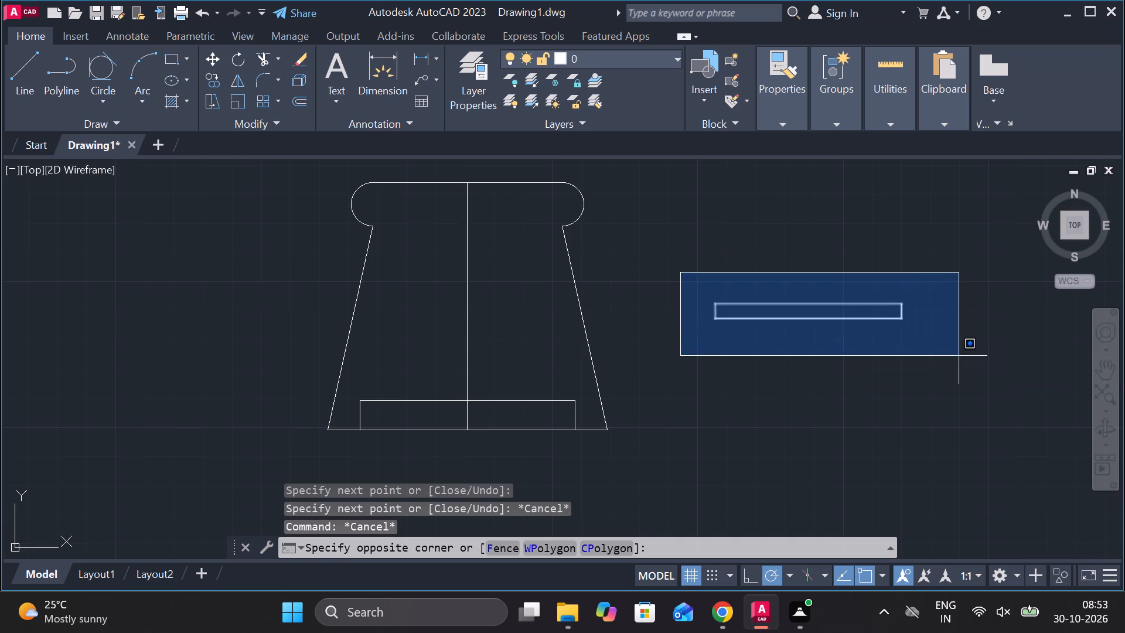
{"action": "key", "text": "m"}
{"action": "key", "text": "Return"}
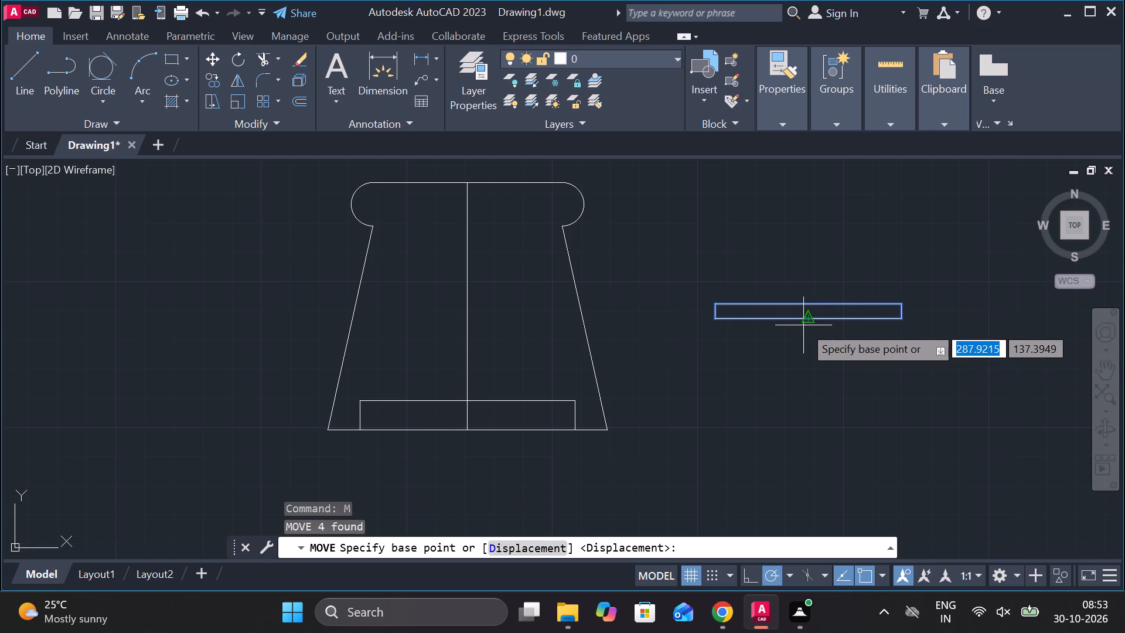
{"action": "left_click", "coordinate": [812, 324]}
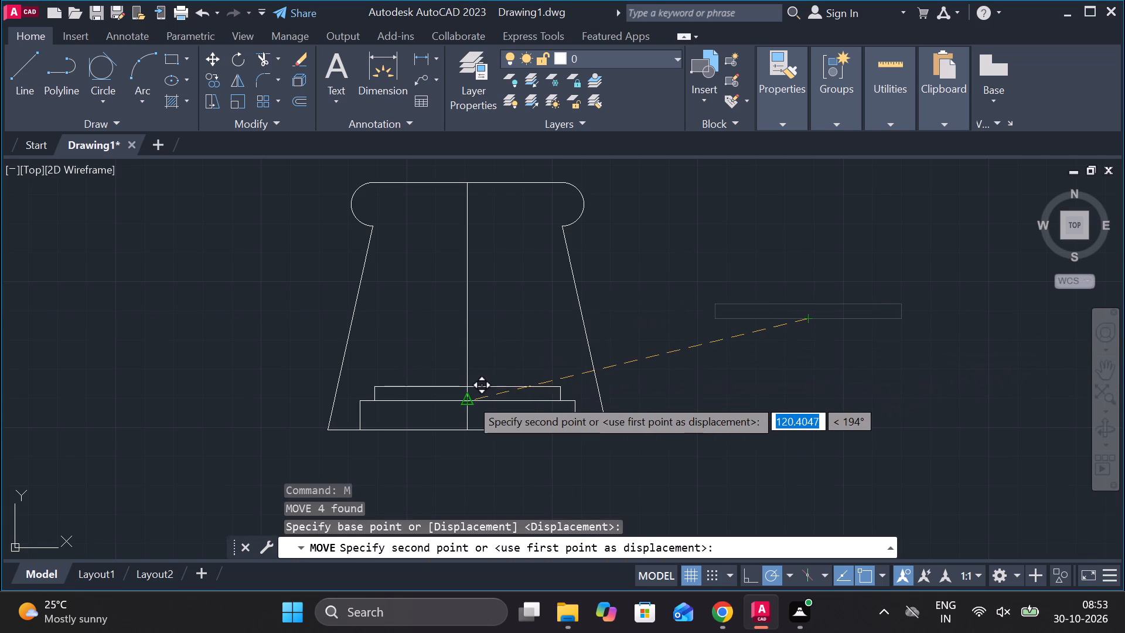
{"action": "left_click", "coordinate": [467, 398]}
Draw a 17.5-unit horizontal line rightward from the centre line, level with the lower ends of the rounded top.
{"action": "scroll", "coordinate": [523, 398], "scroll_direction": "up", "scroll_amount": 2}
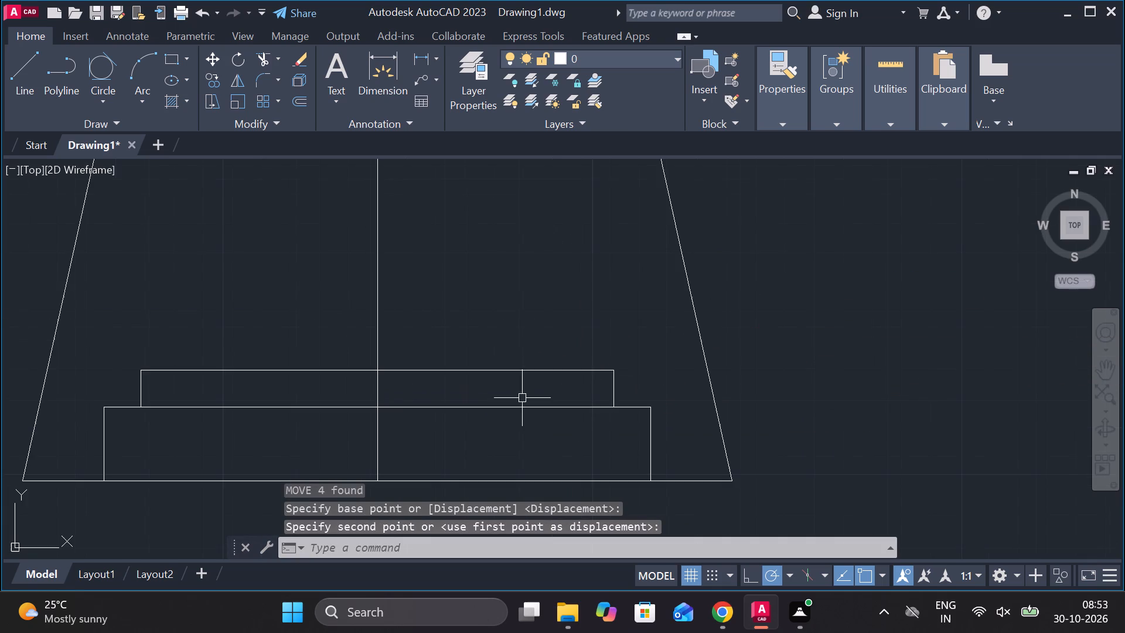
{"action": "scroll", "coordinate": [559, 422], "scroll_direction": "down", "scroll_amount": 1}
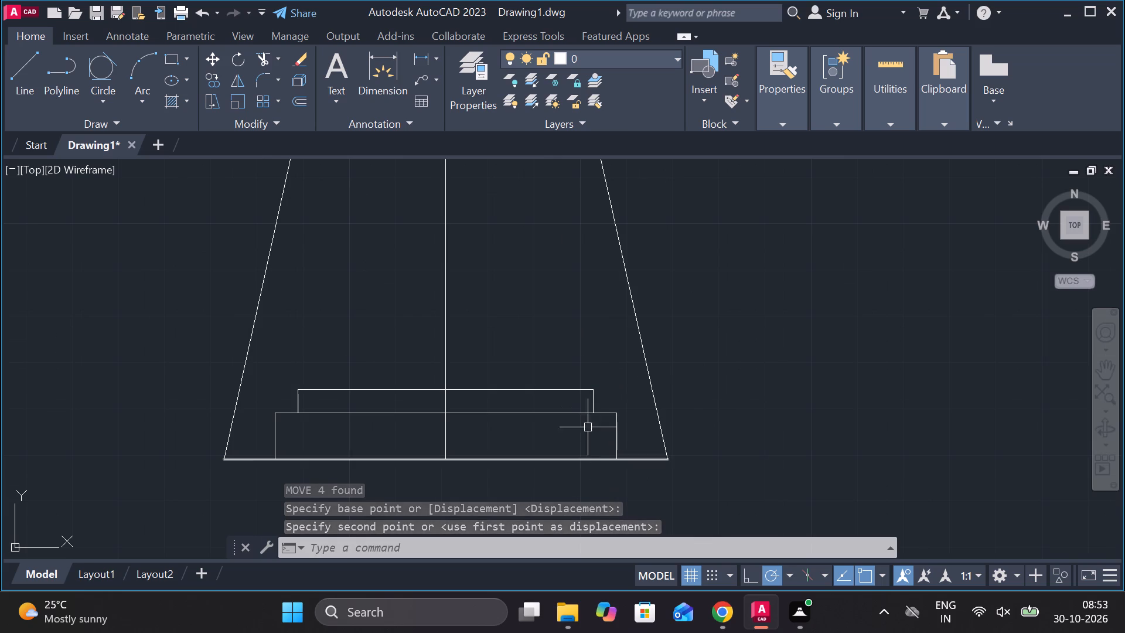
{"action": "middle_click_drag", "start_coordinate": [555, 362], "coordinate": [580, 372]}
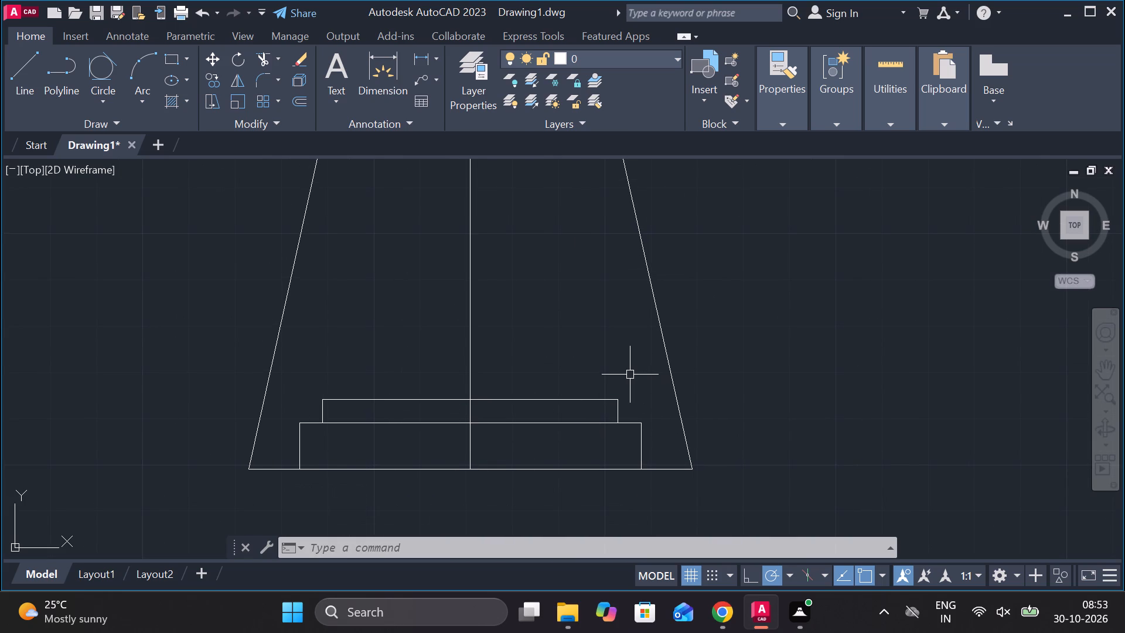
{"action": "middle_click", "coordinate": [496, 377]}
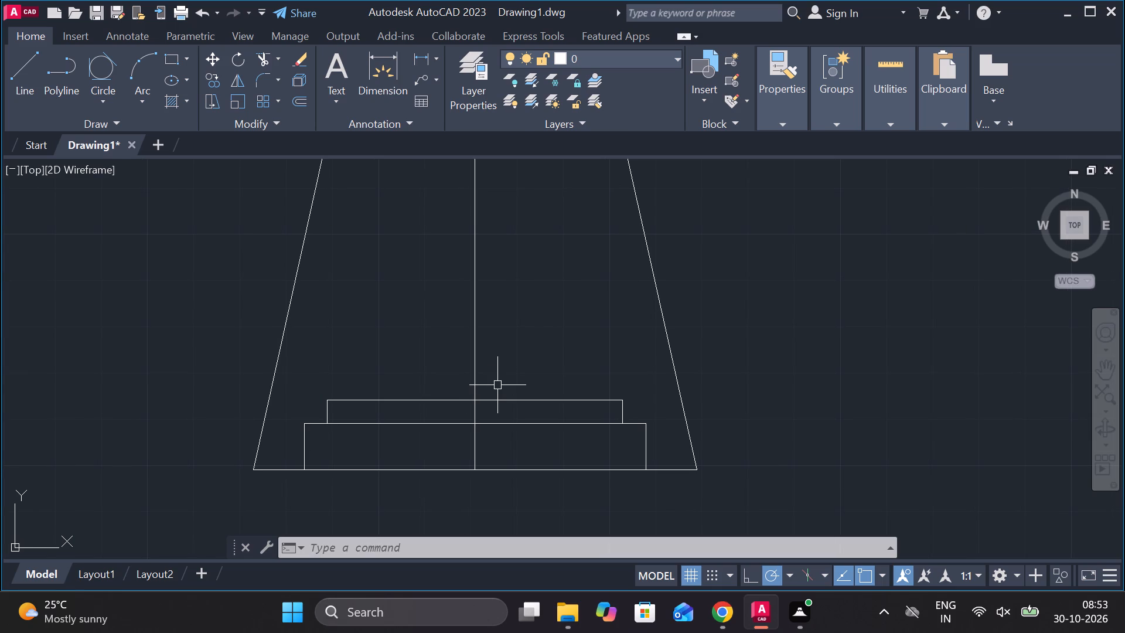
{"action": "scroll", "coordinate": [497, 385], "scroll_direction": "down", "scroll_amount": 2}
{"action": "middle_click_drag", "start_coordinate": [499, 385], "coordinate": [507, 390]}
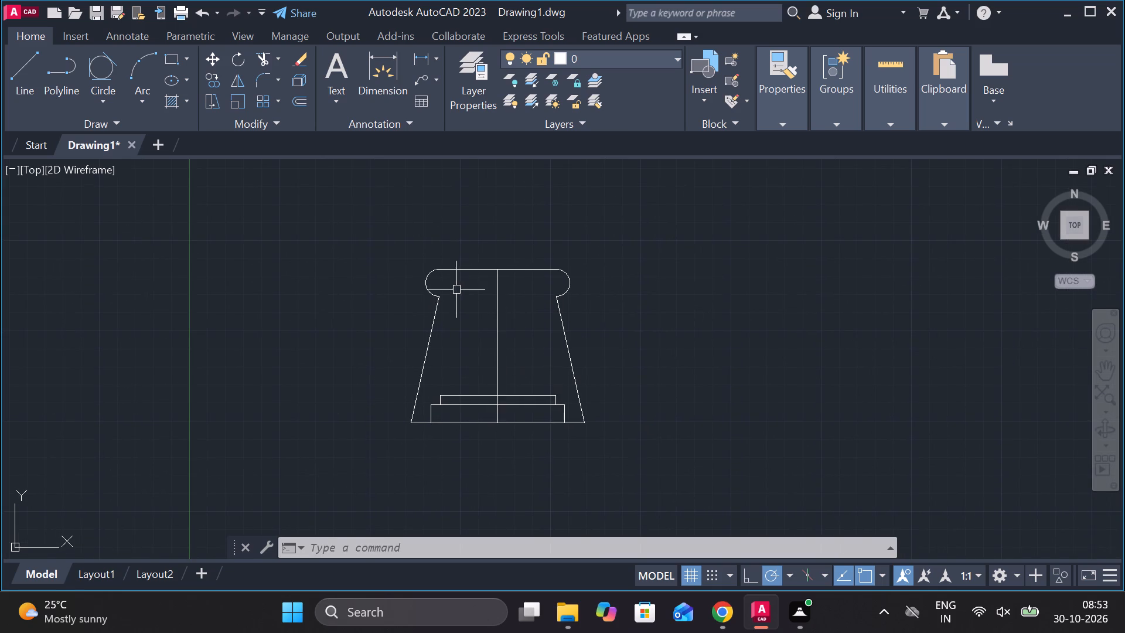
{"action": "scroll", "coordinate": [456, 289], "scroll_direction": "up", "scroll_amount": 3}
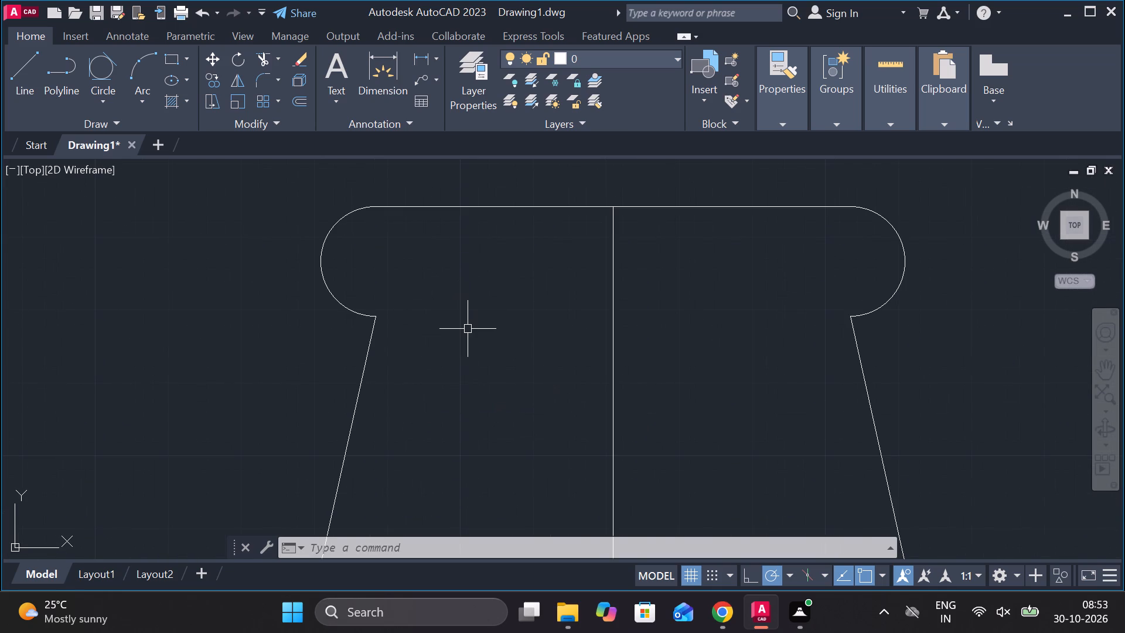
{"action": "key", "text": "l"}
{"action": "key", "text": "Return"}
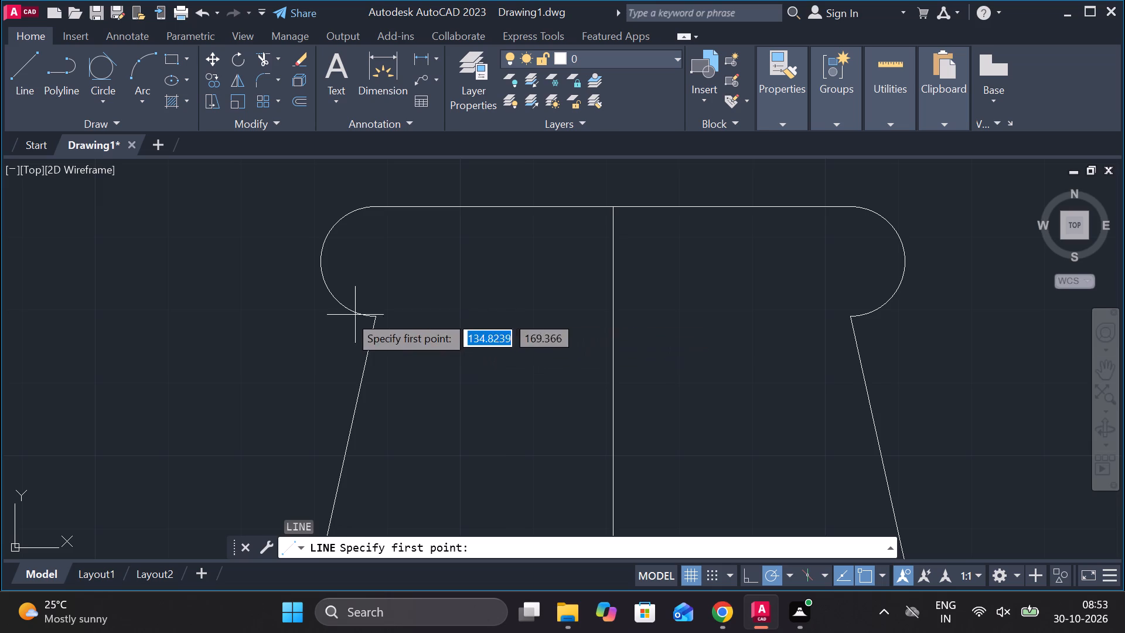
{"action": "left_click", "coordinate": [609, 313]}
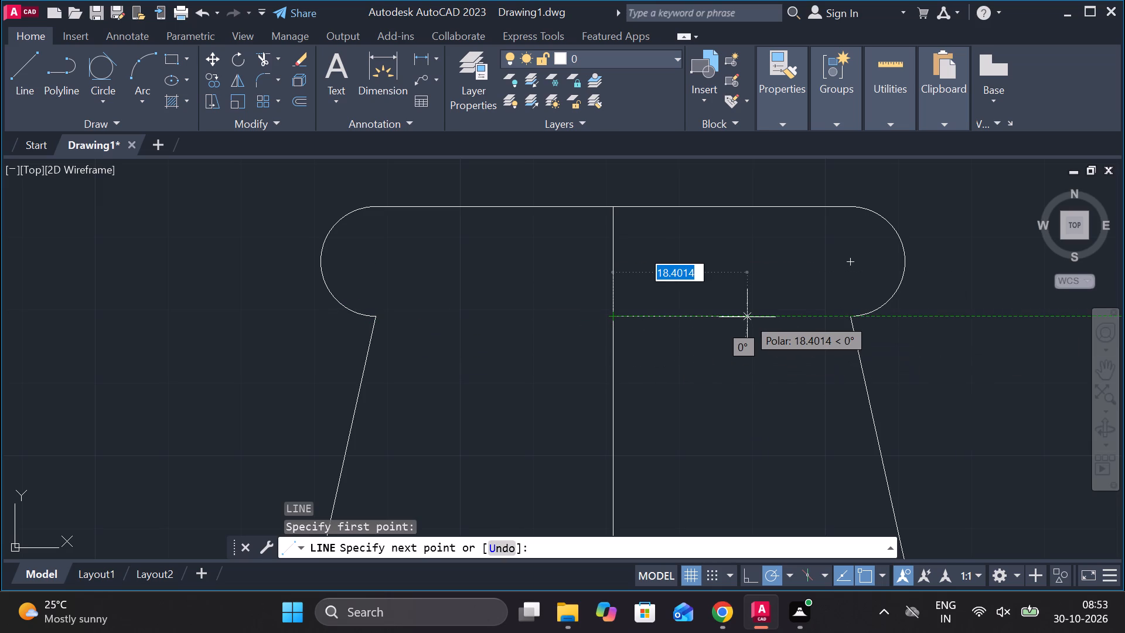
{"action": "type", "text": "17.5"}
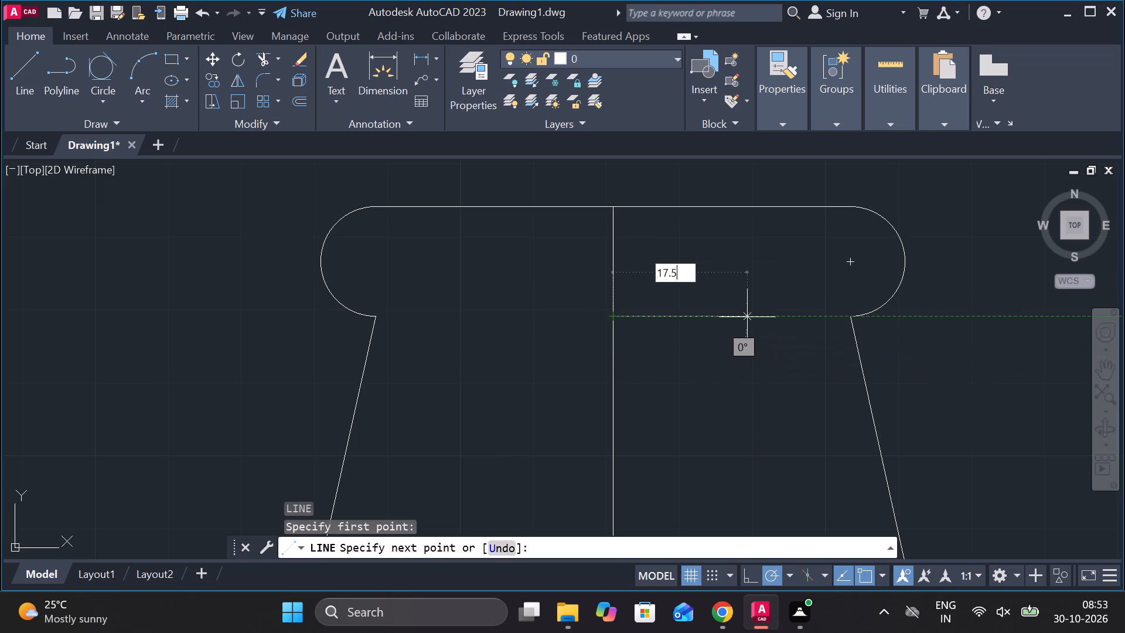
{"action": "key", "text": "Return"}
{"action": "key", "text": "Escape"}
Lengthen the short horizontal line by 17.5 units to the left, past the centre line.
{"action": "left_click", "coordinate": [669, 315]}
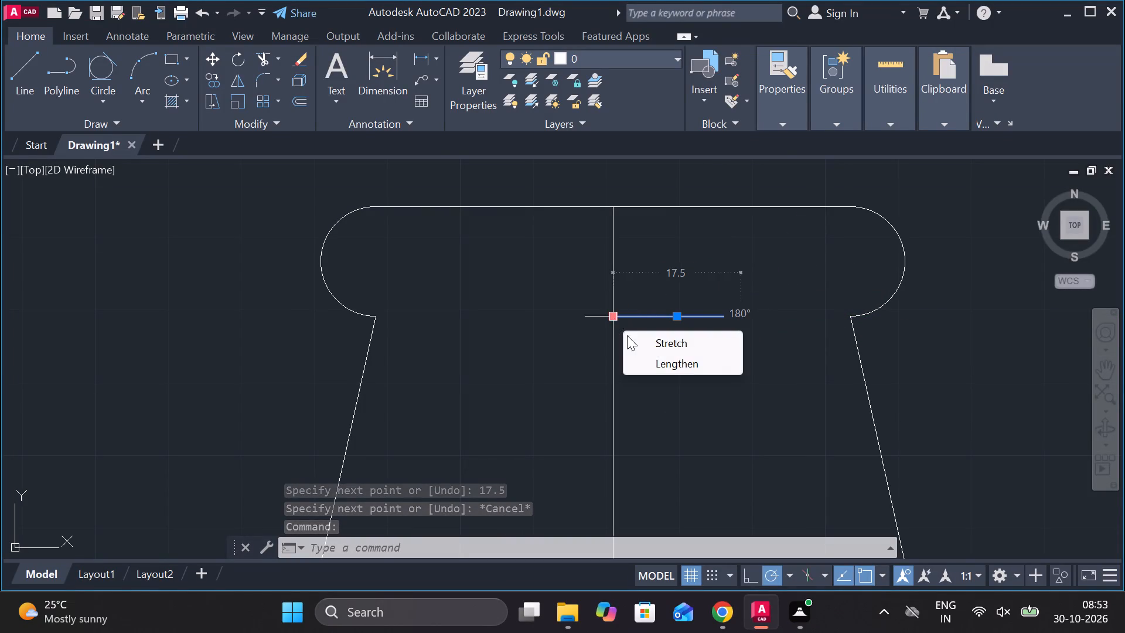
{"action": "left_click", "coordinate": [658, 358]}
{"action": "type", "text": "17.5"}
{"action": "key", "text": "Return"}
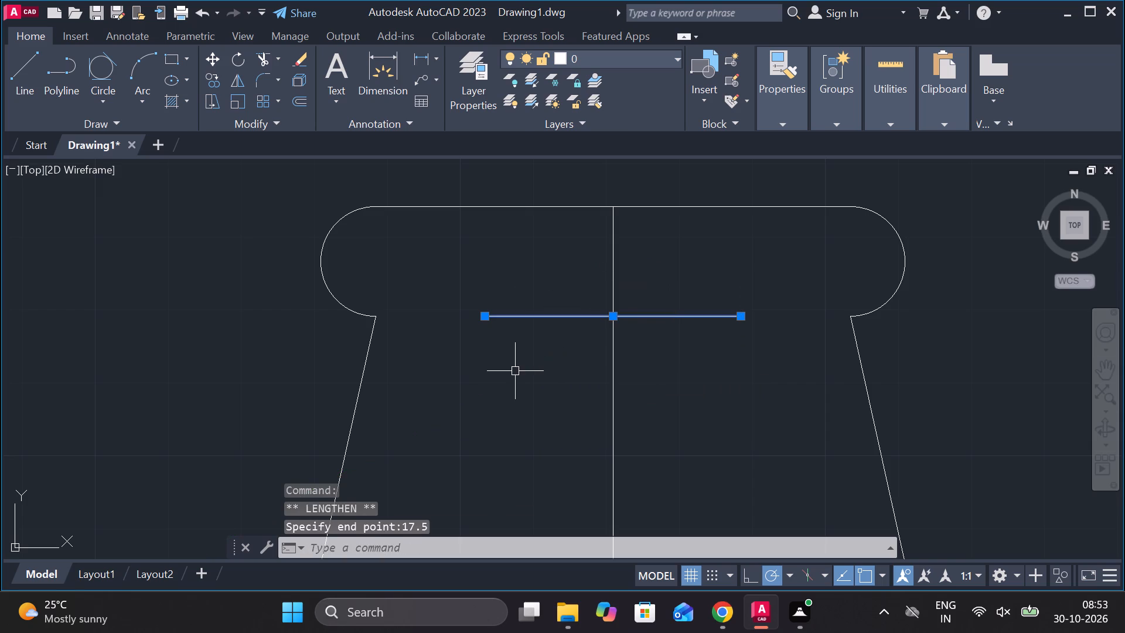
{"action": "key", "text": "Escape"}
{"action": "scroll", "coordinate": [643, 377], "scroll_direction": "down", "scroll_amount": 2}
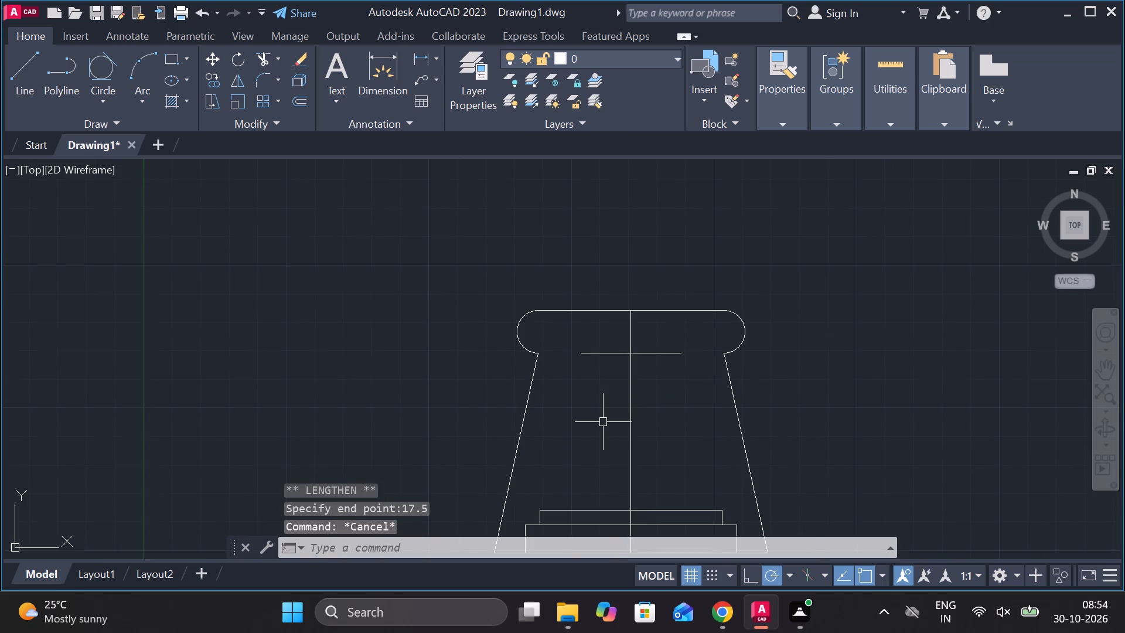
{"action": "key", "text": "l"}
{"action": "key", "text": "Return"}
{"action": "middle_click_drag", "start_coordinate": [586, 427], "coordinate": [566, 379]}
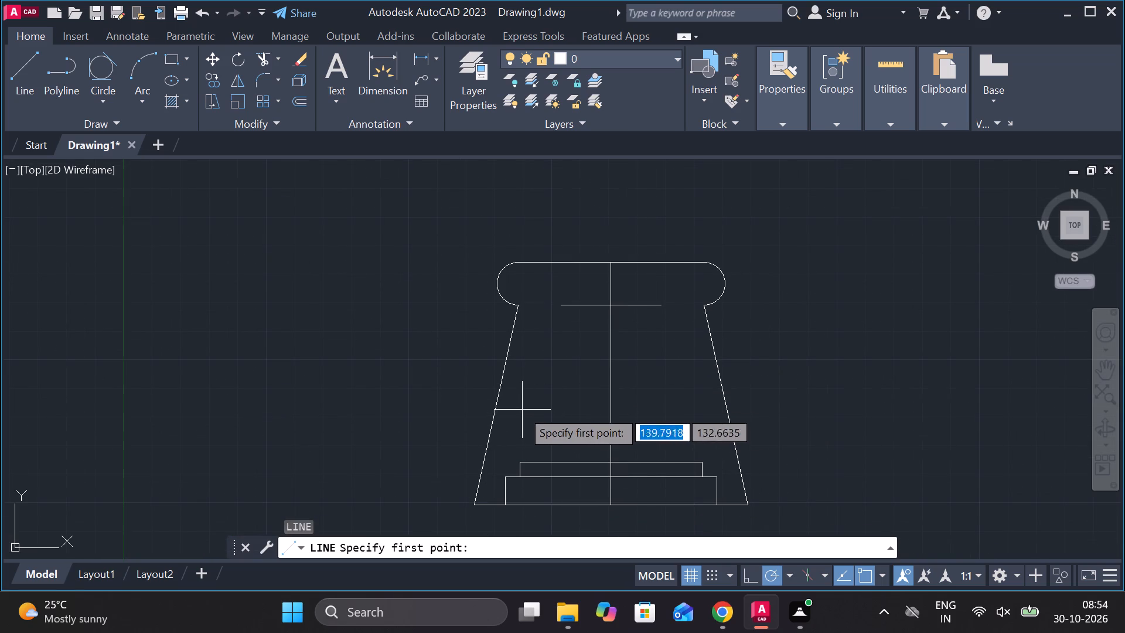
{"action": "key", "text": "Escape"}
Offset the profile's left sloping side 10 units inward.
{"action": "left_click", "coordinate": [502, 384]}
{"action": "key", "text": "o"}
{"action": "key", "text": "Return"}
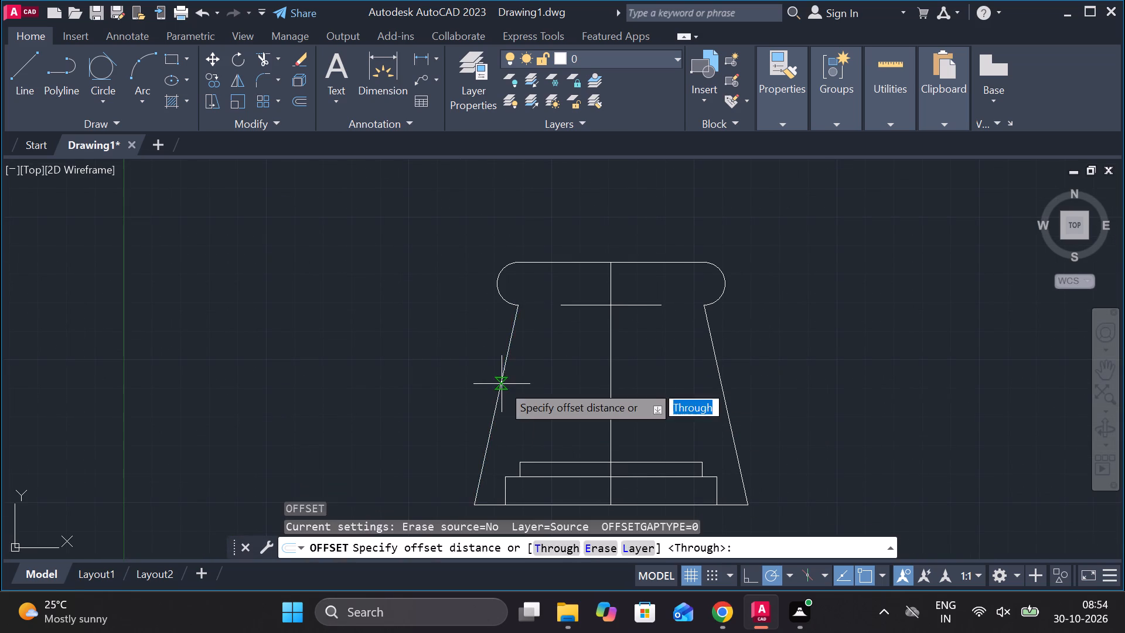
{"action": "key", "text": "Return"}
{"action": "type", "text": "10"}
{"action": "key", "text": "Return"}
Offset the profile's right sloping side 10 units inward.
{"action": "middle_click_drag", "start_coordinate": [523, 407], "coordinate": [521, 404]}
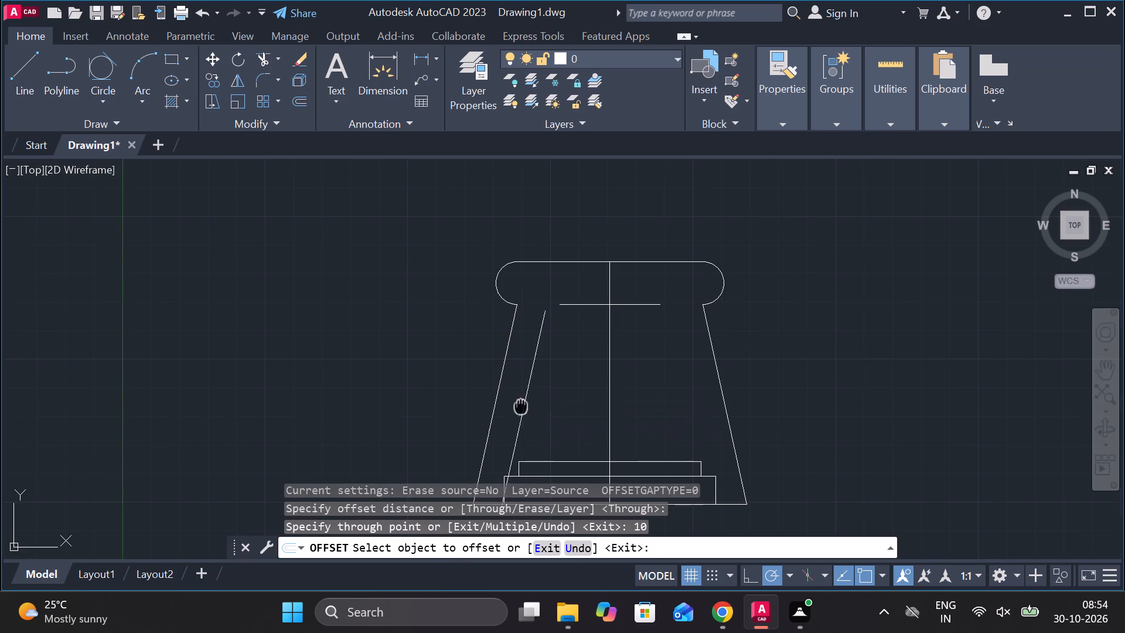
{"action": "middle_click_drag", "start_coordinate": [521, 404], "coordinate": [519, 353]}
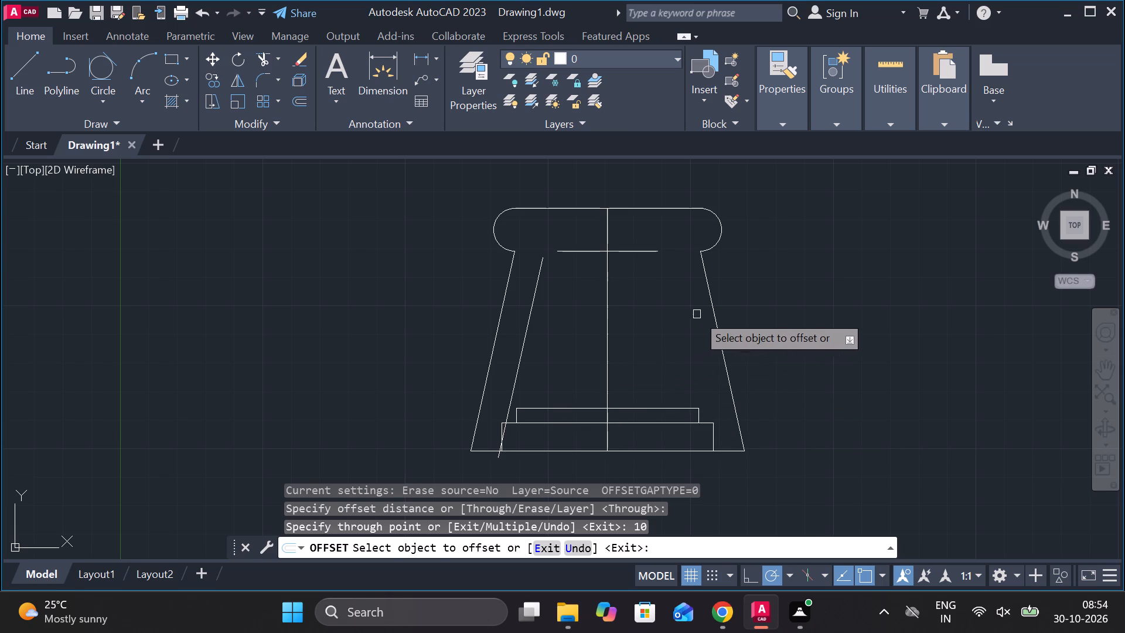
{"action": "left_click", "coordinate": [715, 308]}
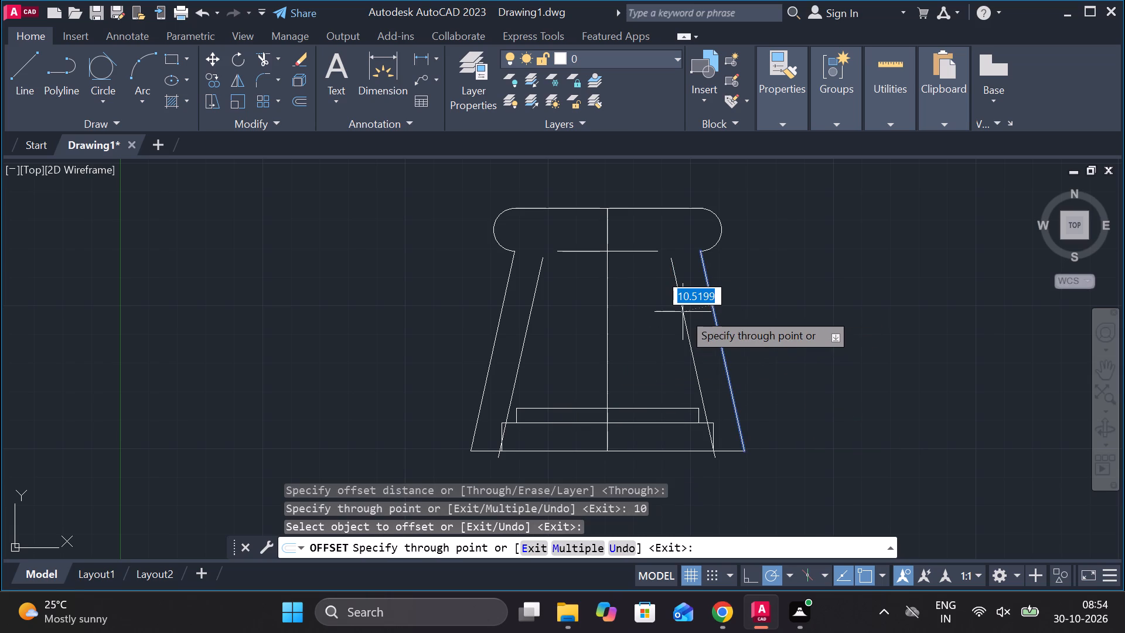
{"action": "type", "text": "1-"}
{"action": "key", "text": "BackSpace"}
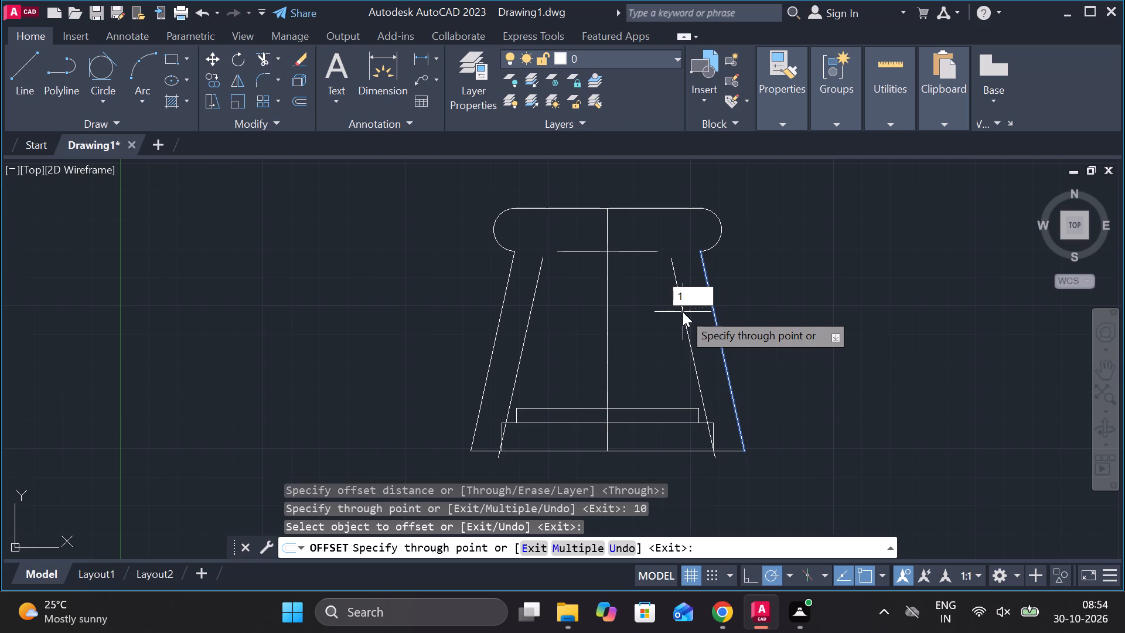
{"action": "key", "text": "0"}
{"action": "key", "text": "Return"}
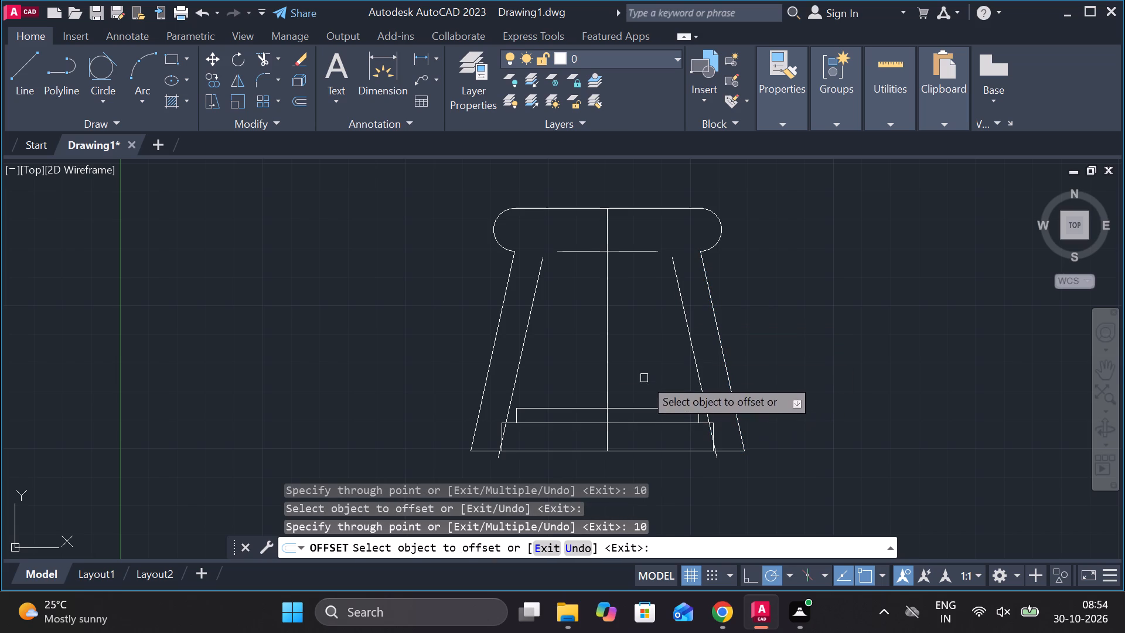
{"action": "scroll", "coordinate": [557, 259], "scroll_direction": "up", "scroll_amount": 1}
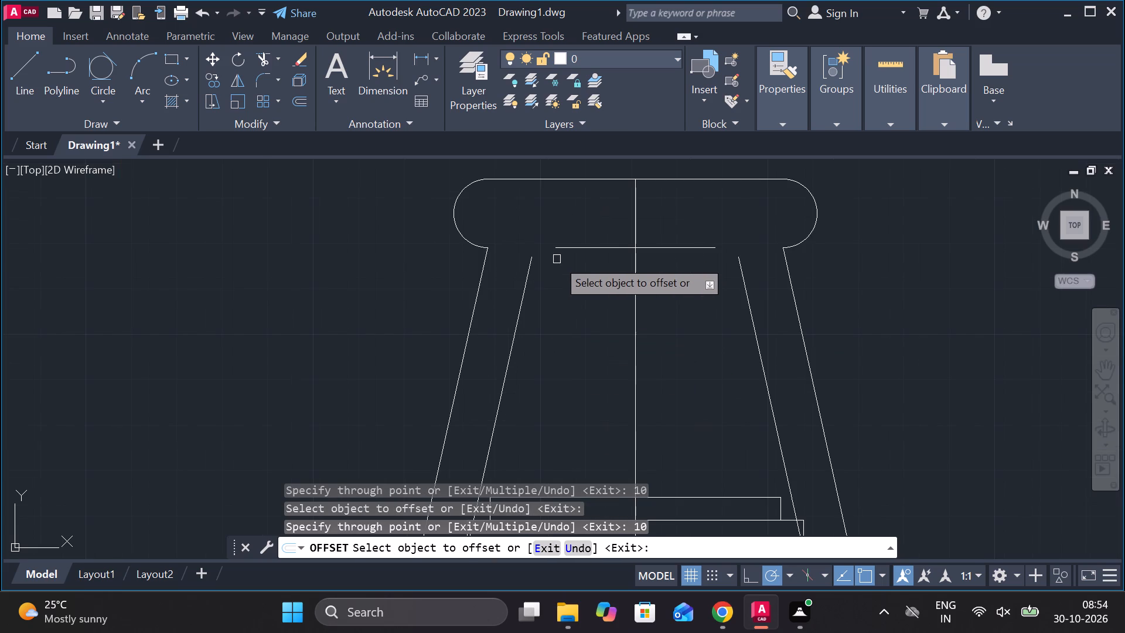
{"action": "key", "text": "Escape"}
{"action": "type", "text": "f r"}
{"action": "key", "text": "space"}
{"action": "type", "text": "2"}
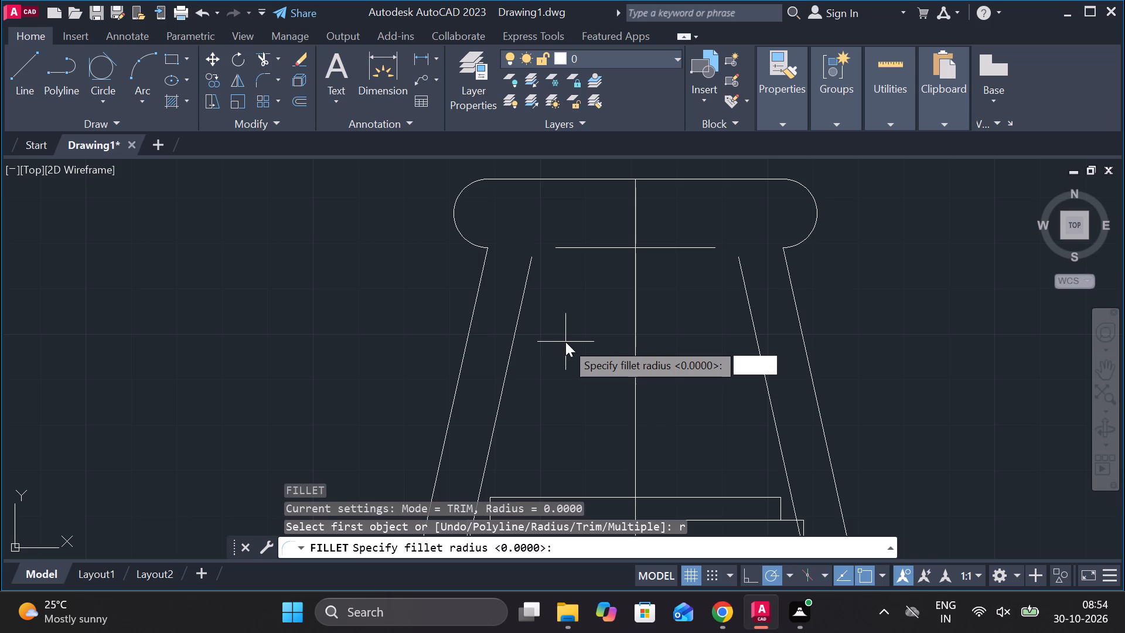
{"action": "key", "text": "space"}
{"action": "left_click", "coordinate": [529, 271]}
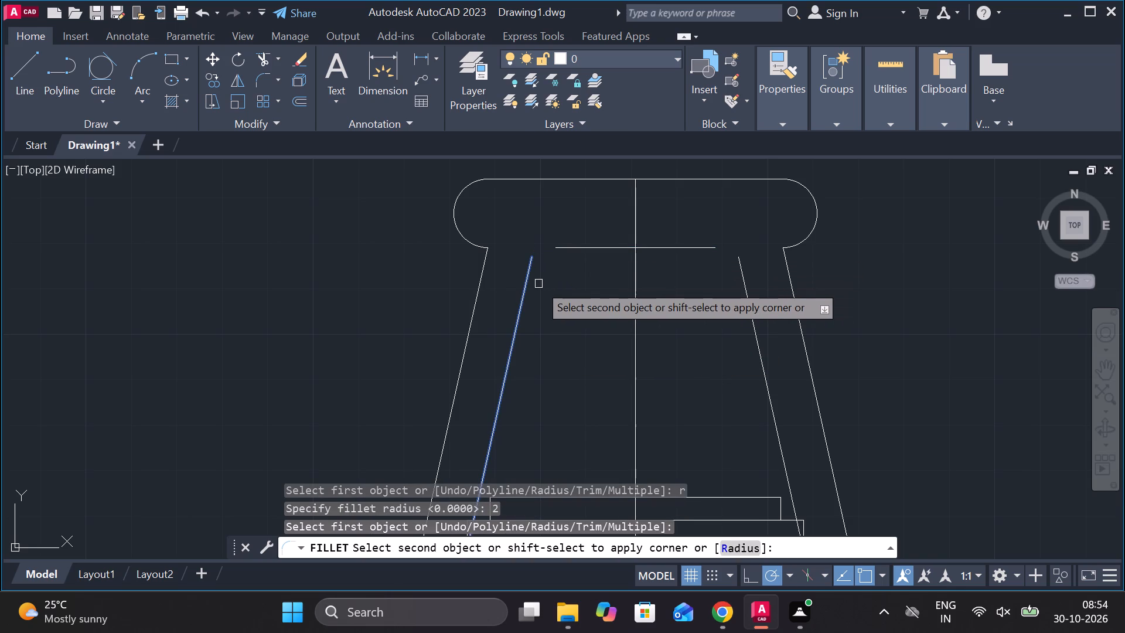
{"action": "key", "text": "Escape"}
Fillet the inner left sloping line and the short horizontal line with a radius of 5.
{"action": "type", "text": "f r"}
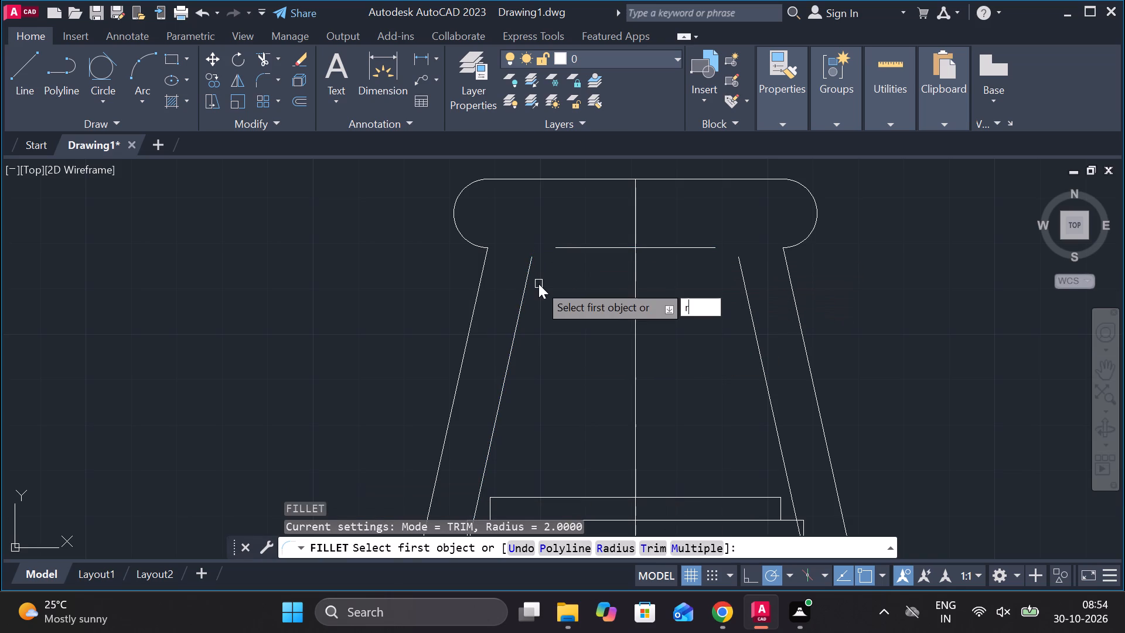
{"action": "key", "text": "space"}
{"action": "type", "text": "5"}
{"action": "key", "text": "space"}
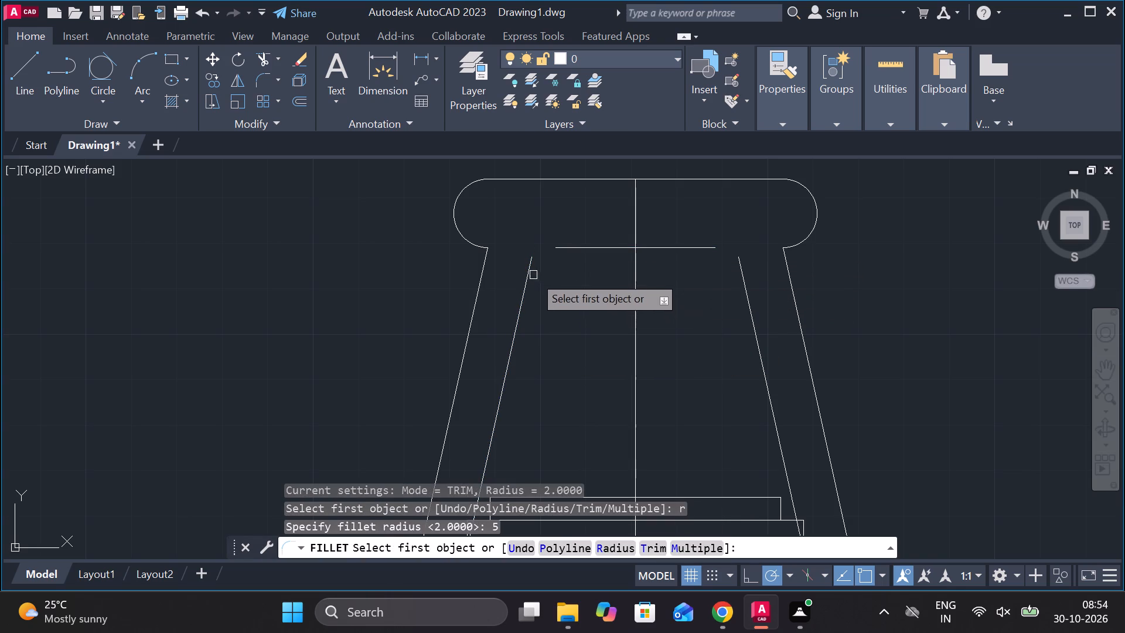
{"action": "left_click", "coordinate": [532, 275]}
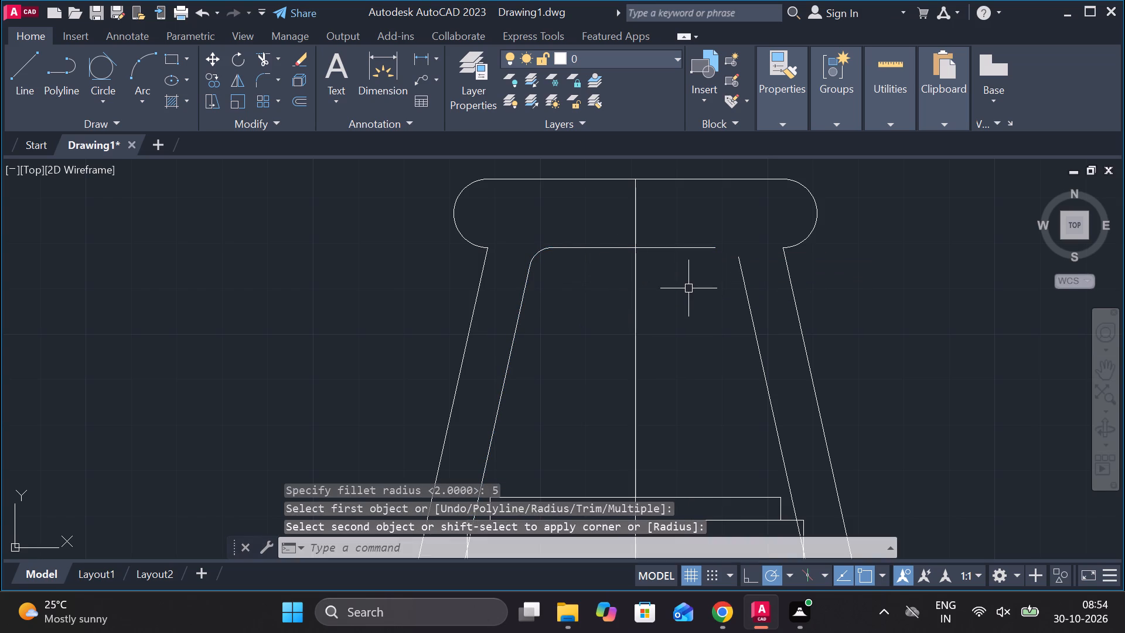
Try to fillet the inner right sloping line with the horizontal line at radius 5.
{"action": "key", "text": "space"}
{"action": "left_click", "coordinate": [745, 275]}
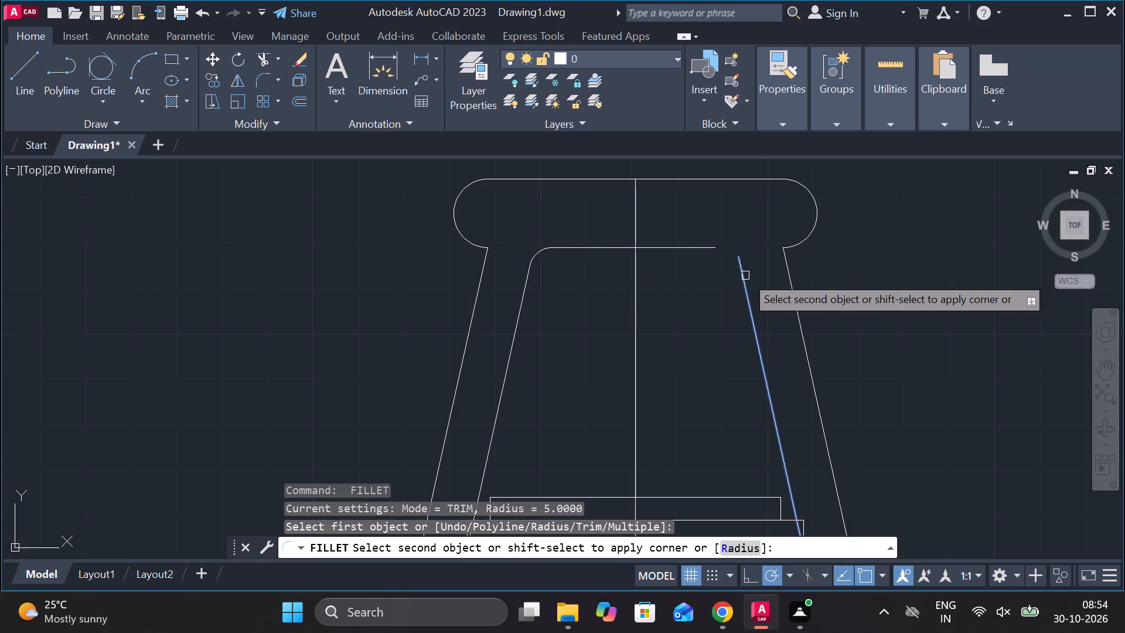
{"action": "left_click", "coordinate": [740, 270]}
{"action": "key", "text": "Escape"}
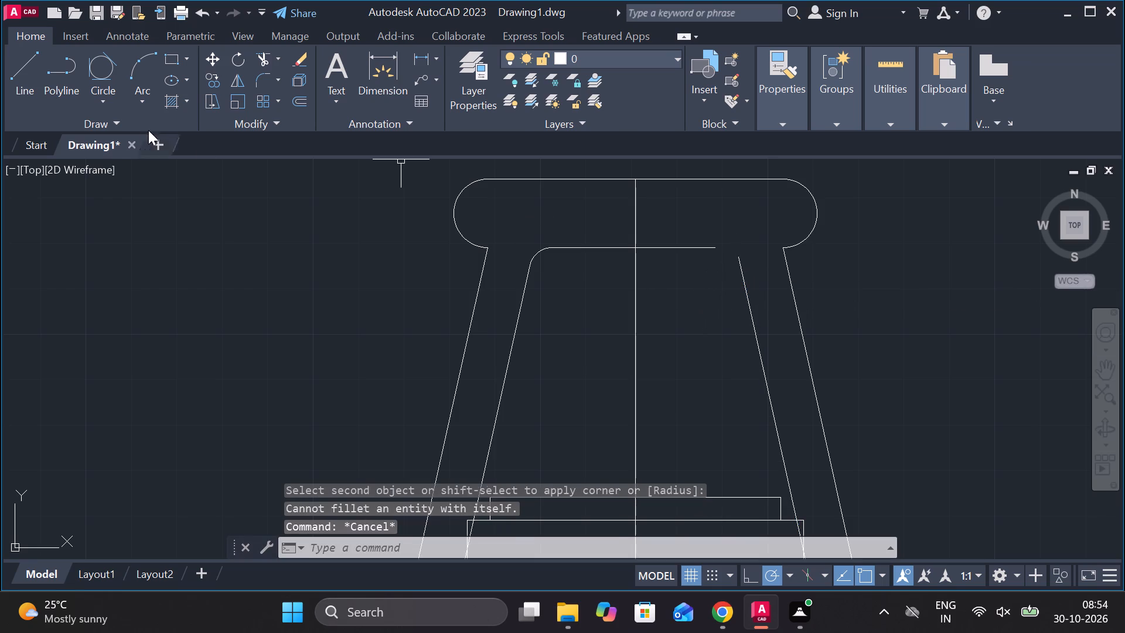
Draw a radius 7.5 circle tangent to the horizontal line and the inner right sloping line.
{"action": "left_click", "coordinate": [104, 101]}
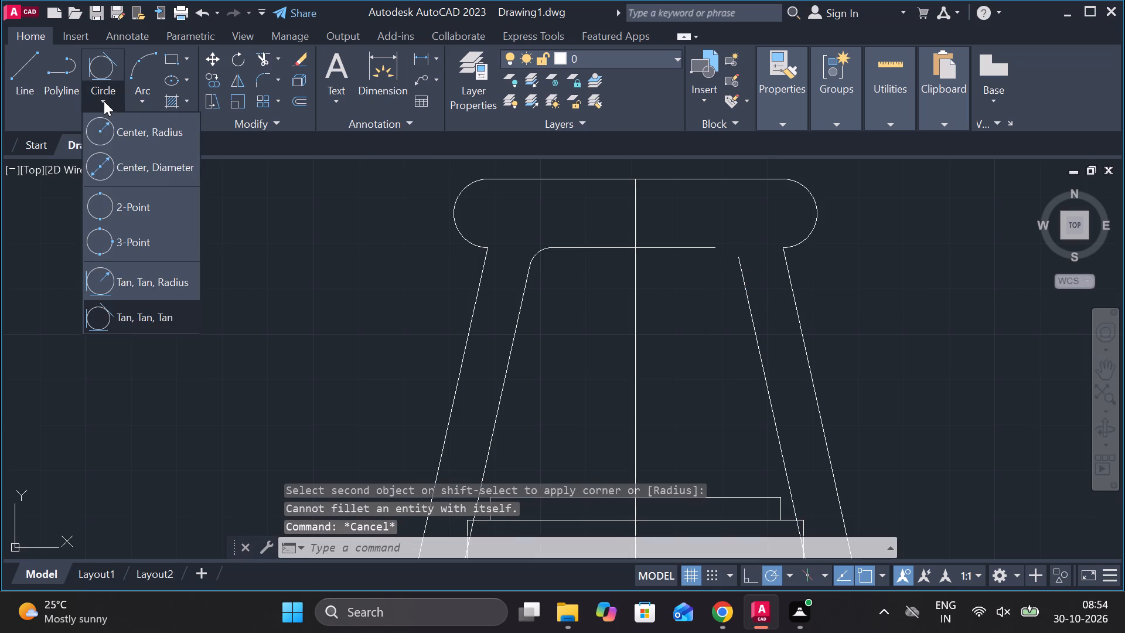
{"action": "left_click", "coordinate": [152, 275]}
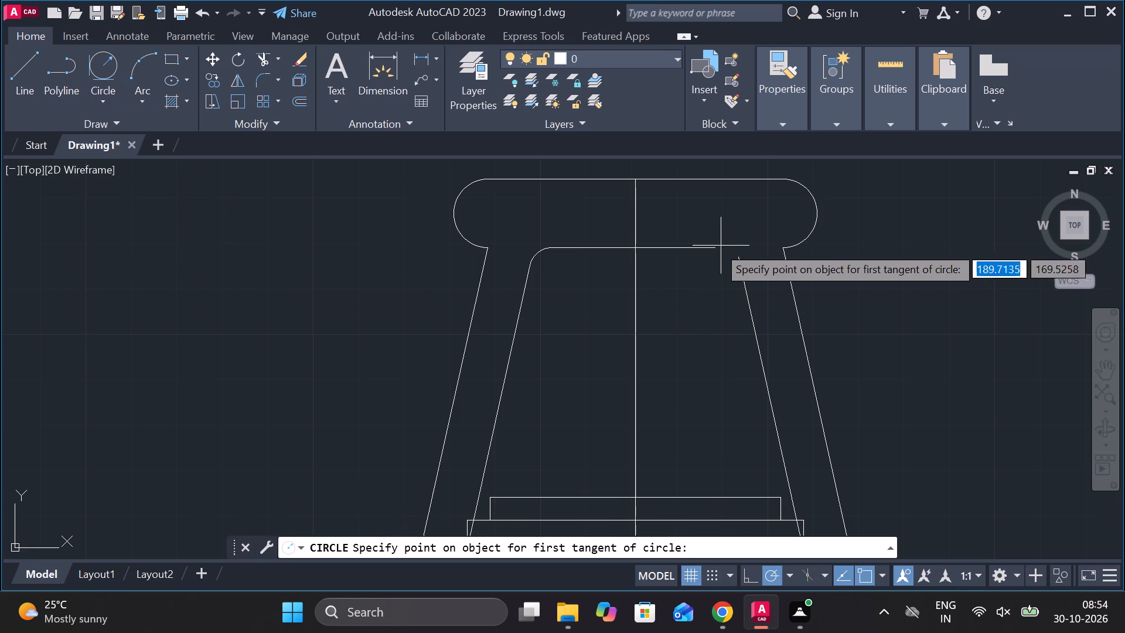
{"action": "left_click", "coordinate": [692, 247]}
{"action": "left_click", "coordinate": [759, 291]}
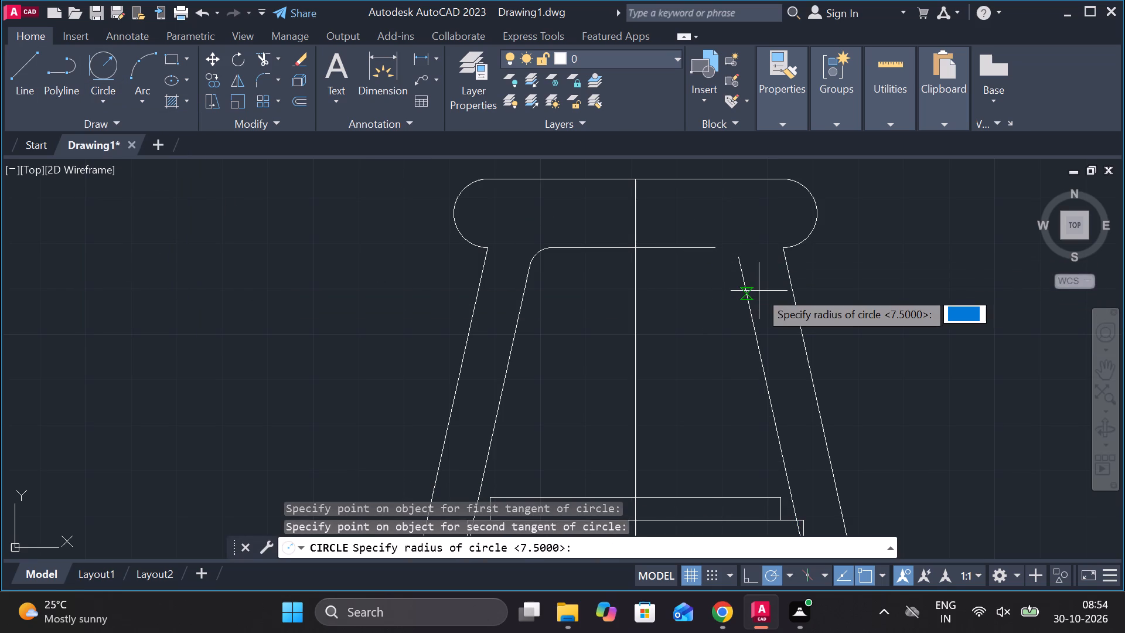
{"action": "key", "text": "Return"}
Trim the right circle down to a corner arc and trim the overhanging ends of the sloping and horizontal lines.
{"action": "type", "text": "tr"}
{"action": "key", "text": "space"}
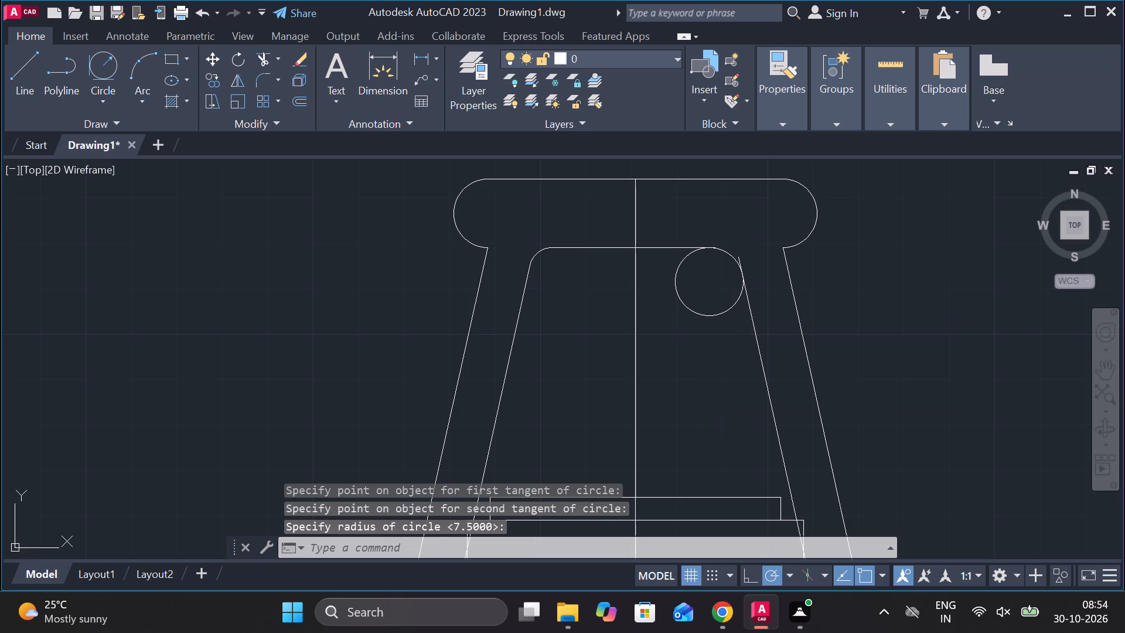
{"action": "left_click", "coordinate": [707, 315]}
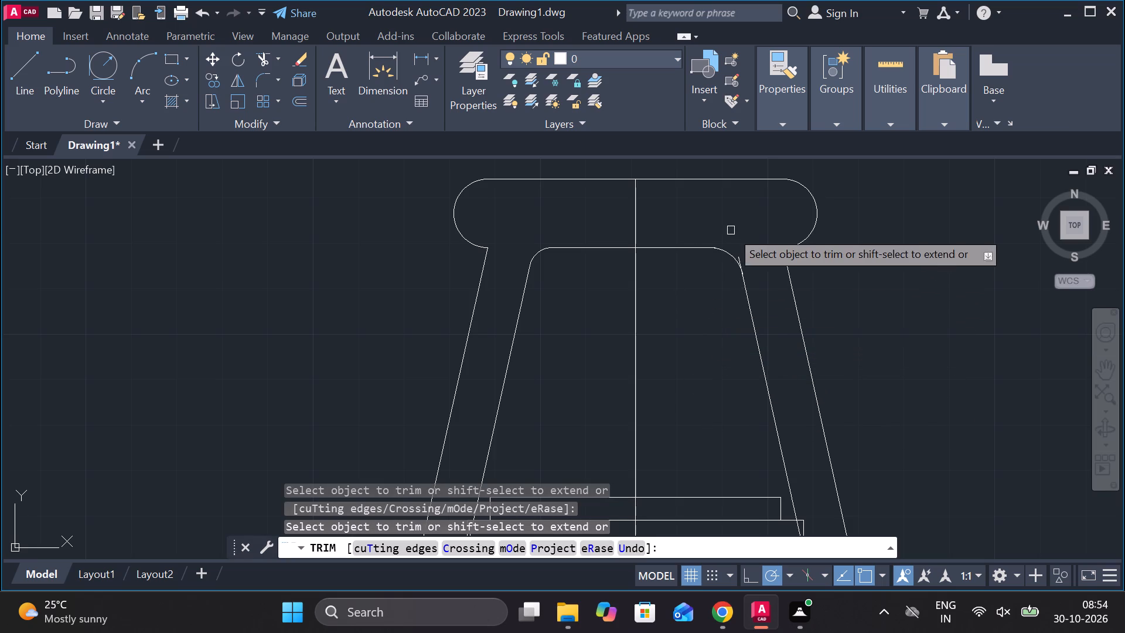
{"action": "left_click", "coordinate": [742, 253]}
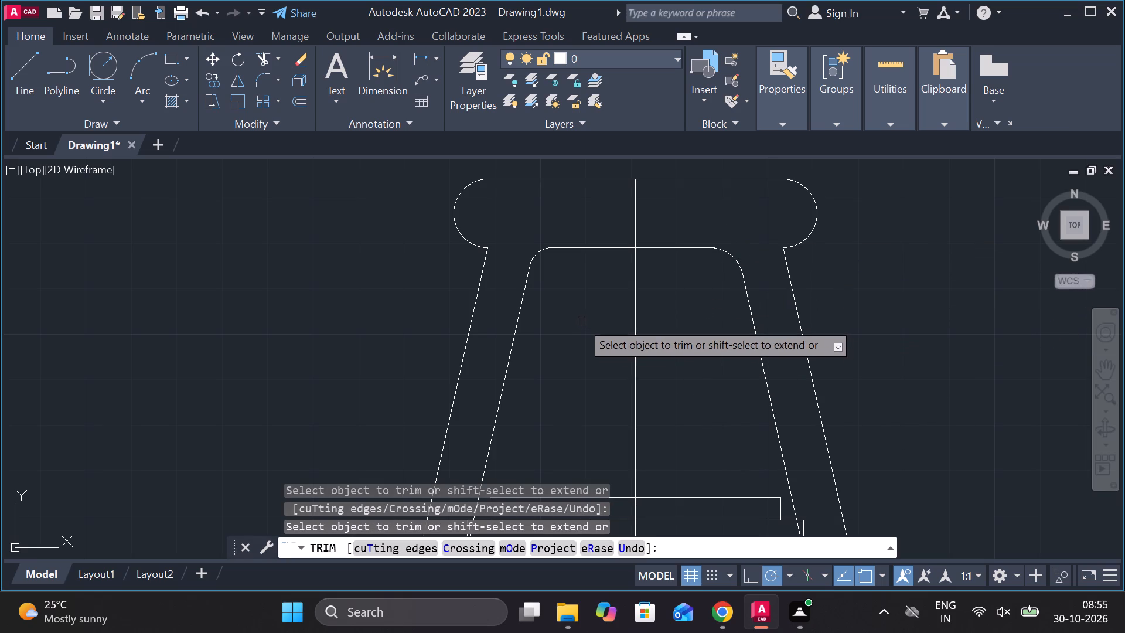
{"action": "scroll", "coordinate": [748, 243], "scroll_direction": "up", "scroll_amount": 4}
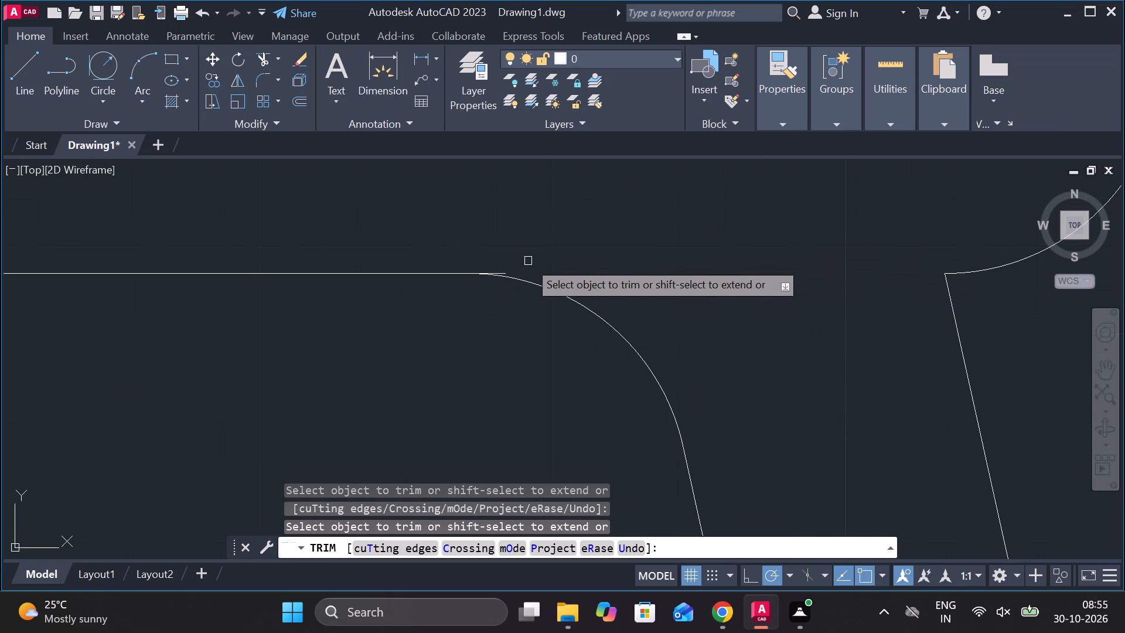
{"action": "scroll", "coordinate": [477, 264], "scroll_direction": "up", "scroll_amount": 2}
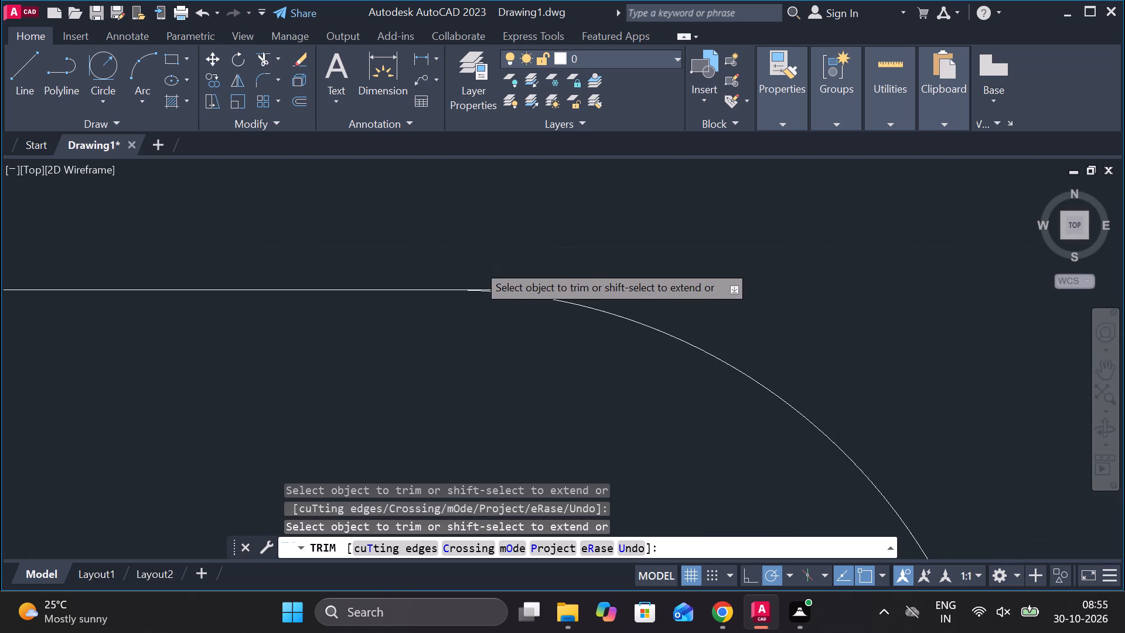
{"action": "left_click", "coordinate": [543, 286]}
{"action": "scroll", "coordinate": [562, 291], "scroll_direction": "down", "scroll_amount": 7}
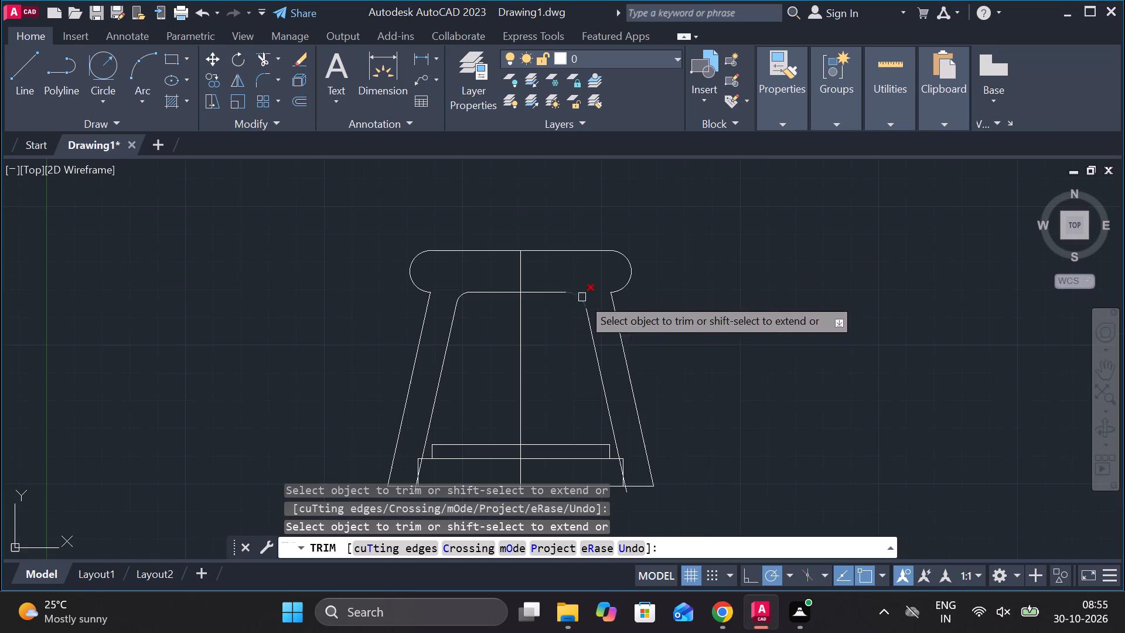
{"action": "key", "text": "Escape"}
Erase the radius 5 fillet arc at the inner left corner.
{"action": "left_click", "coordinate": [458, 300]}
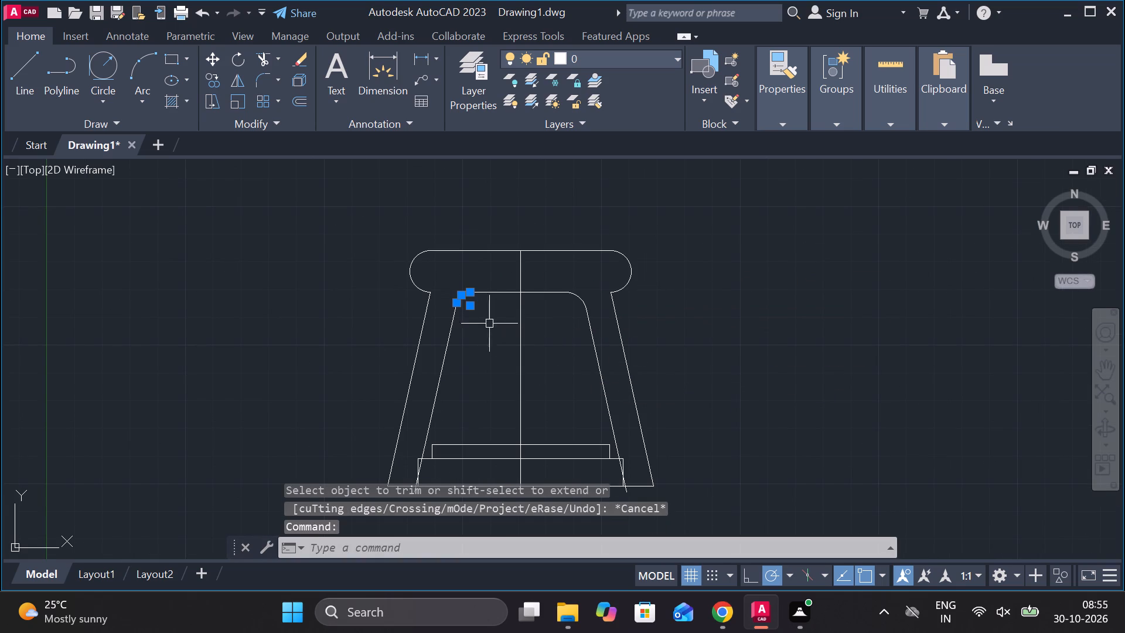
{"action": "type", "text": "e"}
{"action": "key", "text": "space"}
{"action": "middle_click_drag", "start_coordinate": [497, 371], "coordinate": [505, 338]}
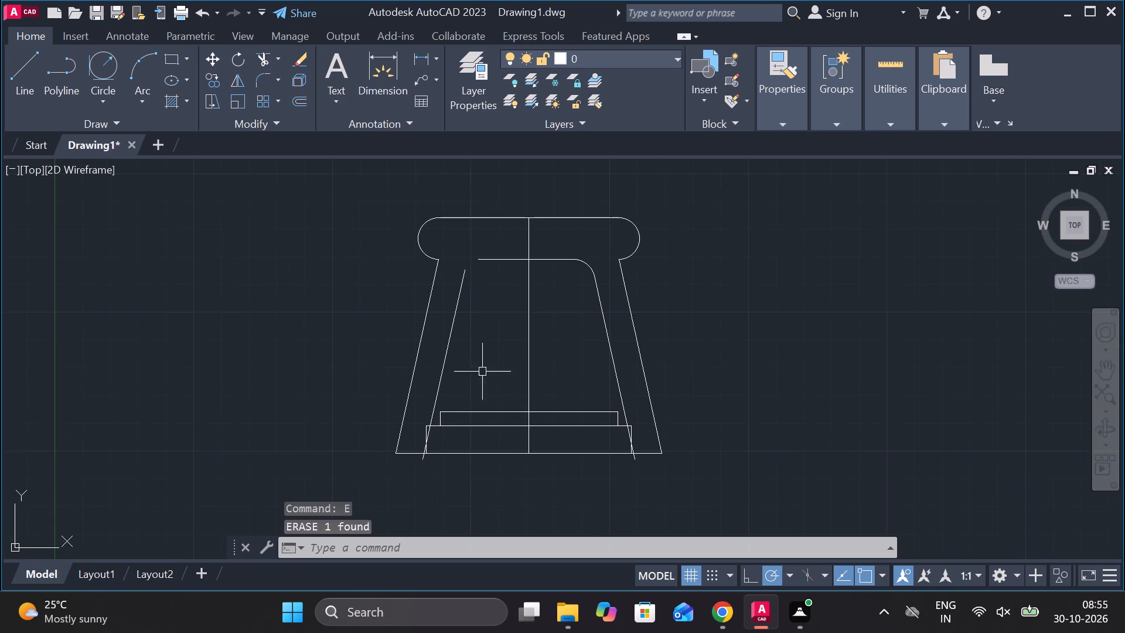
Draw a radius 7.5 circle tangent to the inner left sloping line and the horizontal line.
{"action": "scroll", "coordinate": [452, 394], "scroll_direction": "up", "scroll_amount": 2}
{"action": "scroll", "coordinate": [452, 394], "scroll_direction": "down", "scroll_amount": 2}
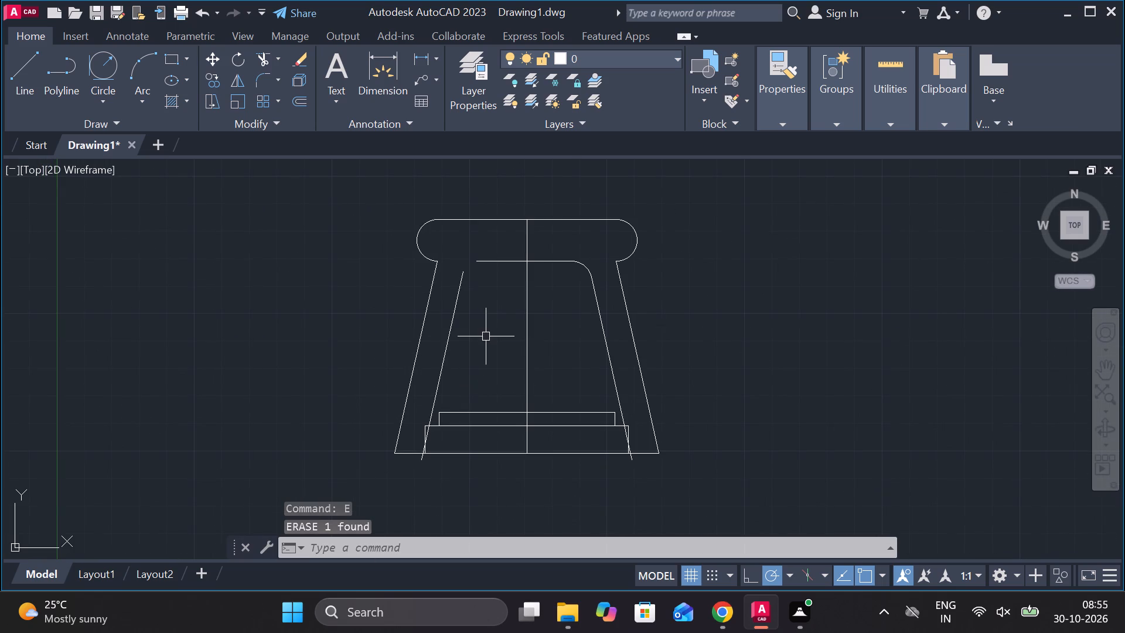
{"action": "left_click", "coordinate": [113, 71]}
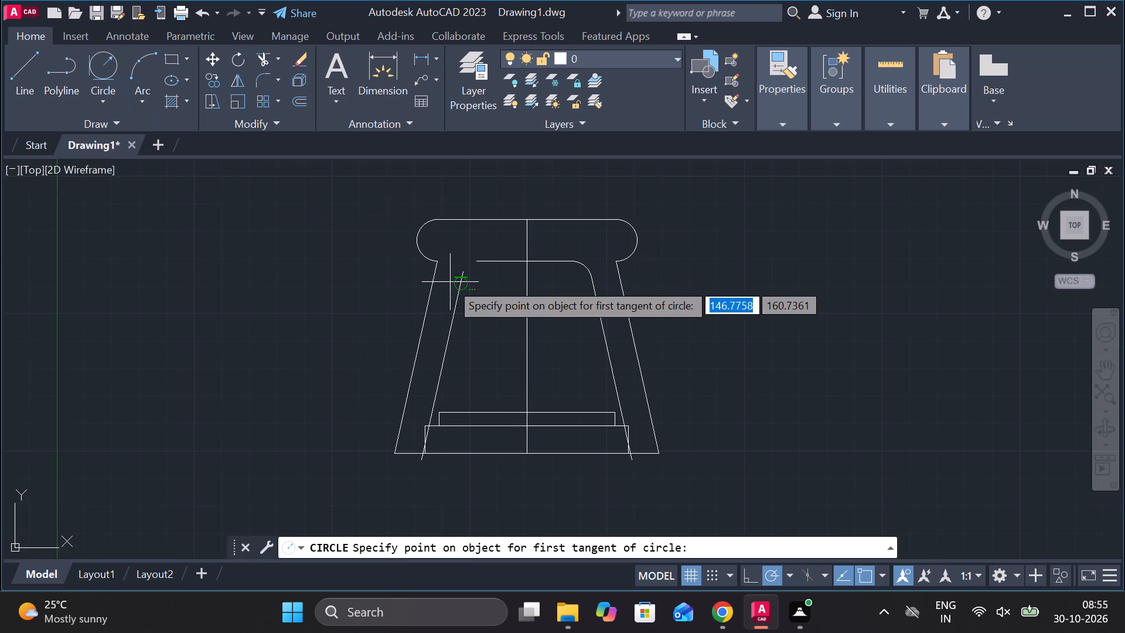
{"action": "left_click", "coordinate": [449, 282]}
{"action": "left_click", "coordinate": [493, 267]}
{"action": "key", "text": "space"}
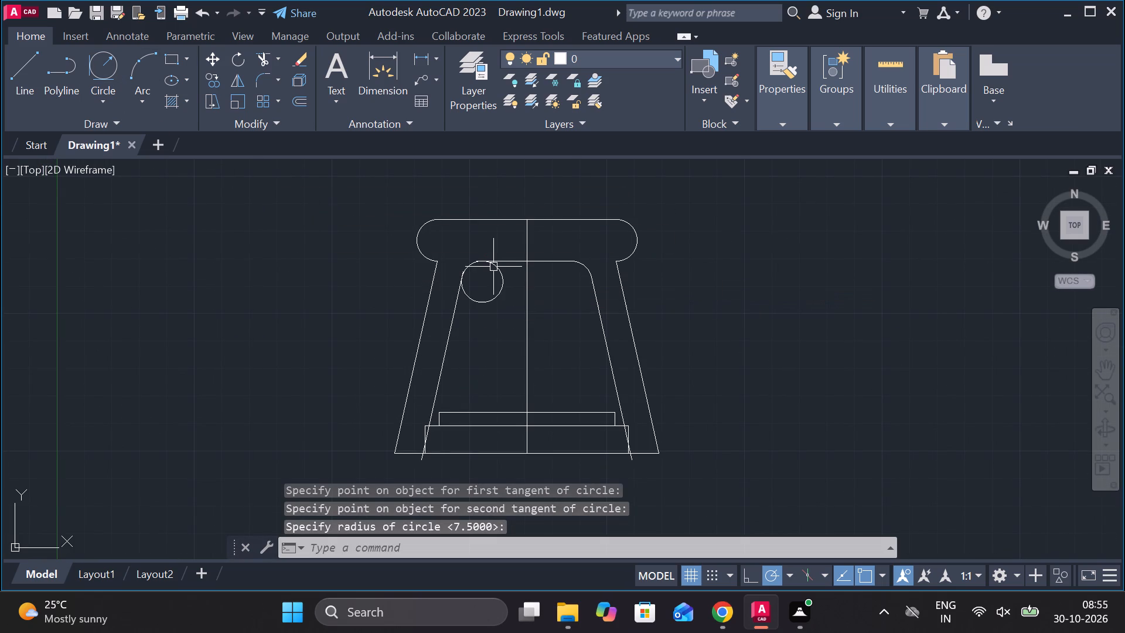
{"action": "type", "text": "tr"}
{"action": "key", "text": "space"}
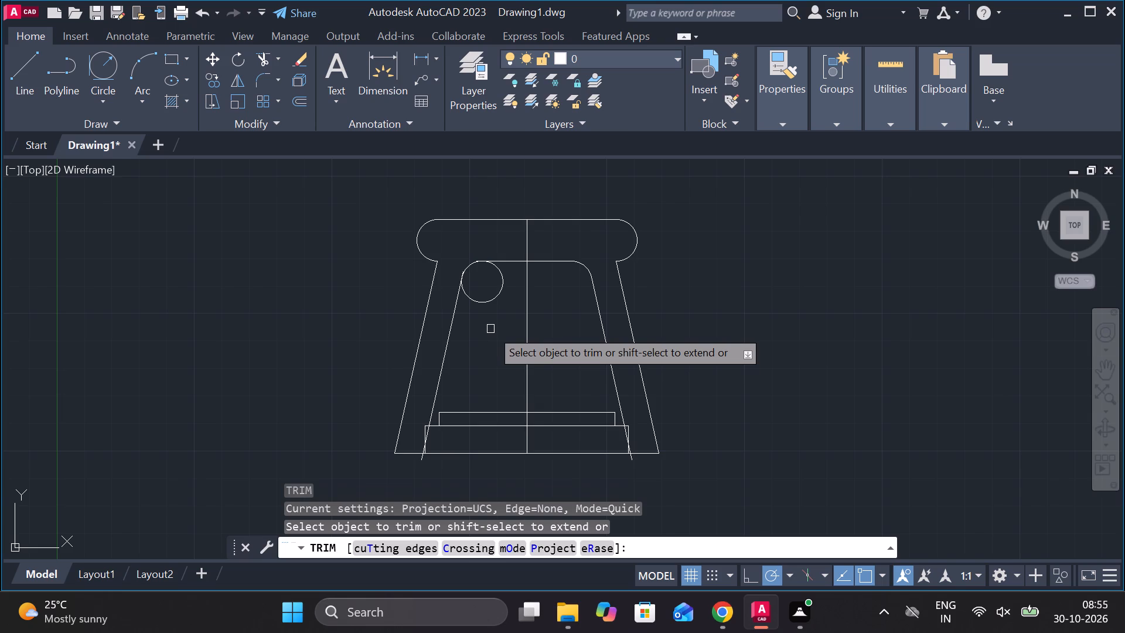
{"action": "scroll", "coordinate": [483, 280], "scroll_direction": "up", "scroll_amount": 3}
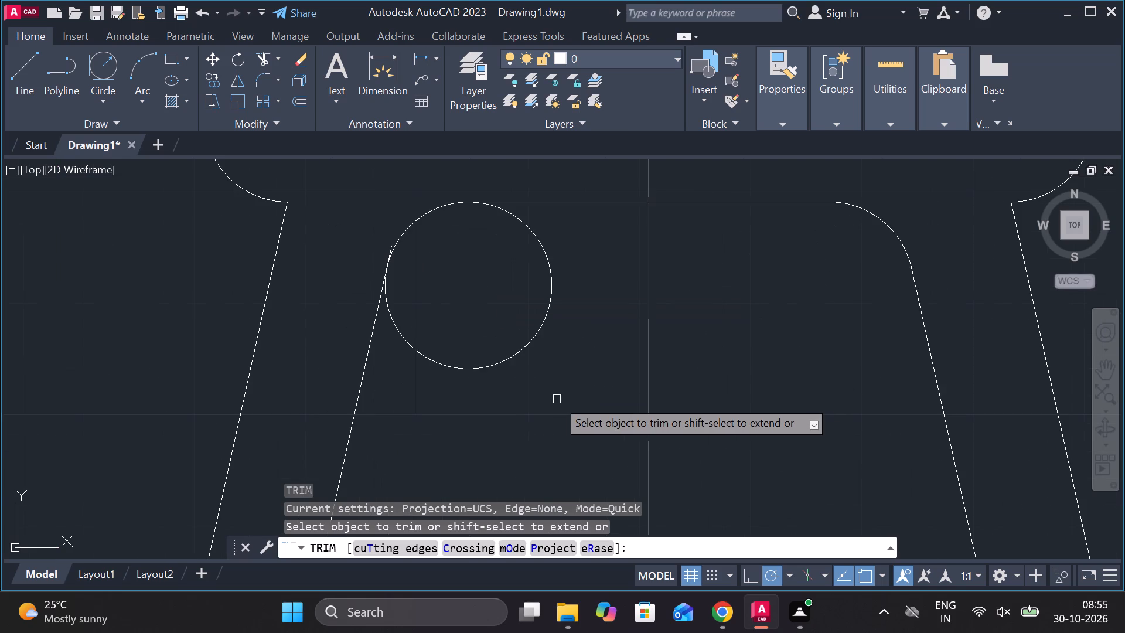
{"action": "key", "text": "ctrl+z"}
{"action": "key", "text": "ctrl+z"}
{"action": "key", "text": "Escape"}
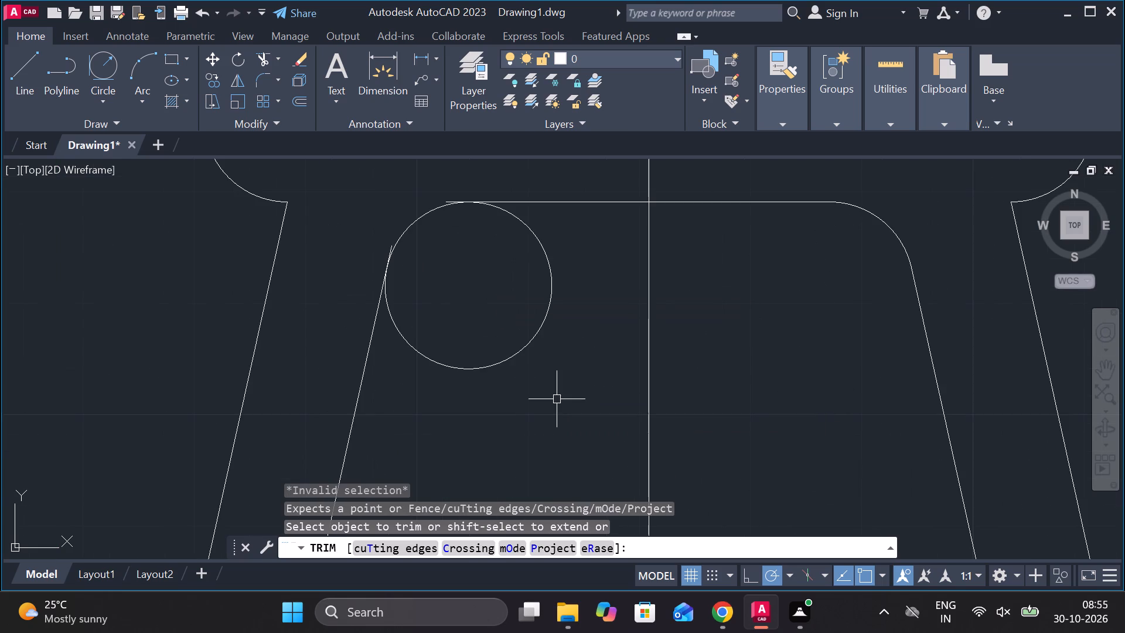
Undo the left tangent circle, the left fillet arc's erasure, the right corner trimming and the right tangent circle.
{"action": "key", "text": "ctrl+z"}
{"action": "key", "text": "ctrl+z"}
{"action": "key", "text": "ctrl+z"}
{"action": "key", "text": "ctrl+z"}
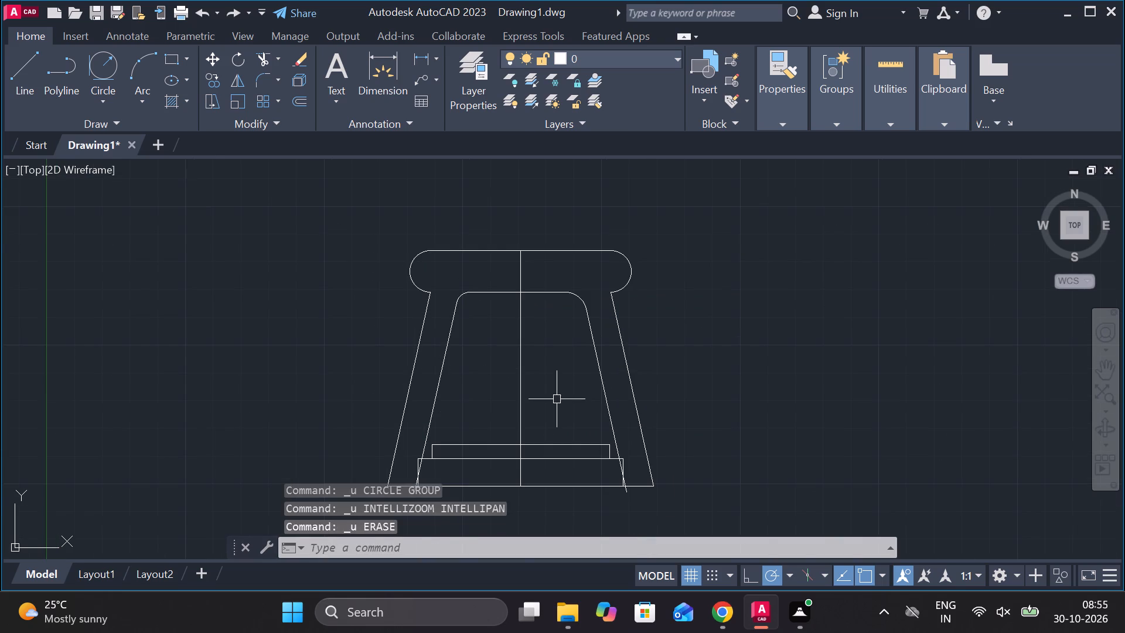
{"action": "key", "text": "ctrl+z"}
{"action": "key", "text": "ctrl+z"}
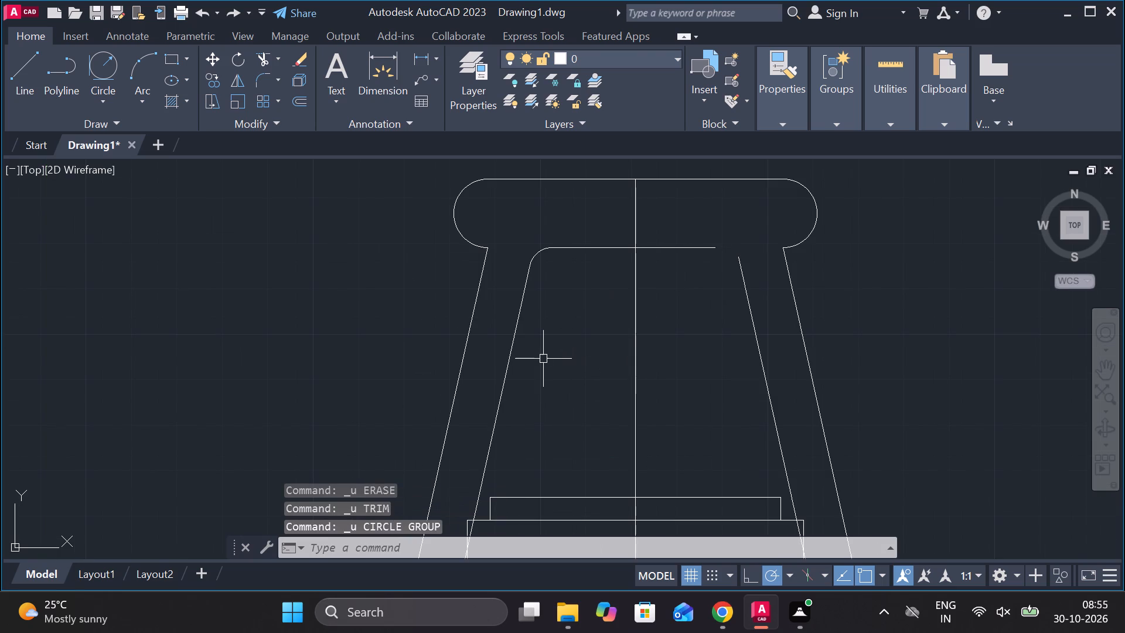
Fillet the inner outline's upper right corner with radius 5, between the horizontal line and the right sloping line.
{"action": "type", "text": "f"}
{"action": "key", "text": "space"}
{"action": "type", "text": "r"}
{"action": "key", "text": "space"}
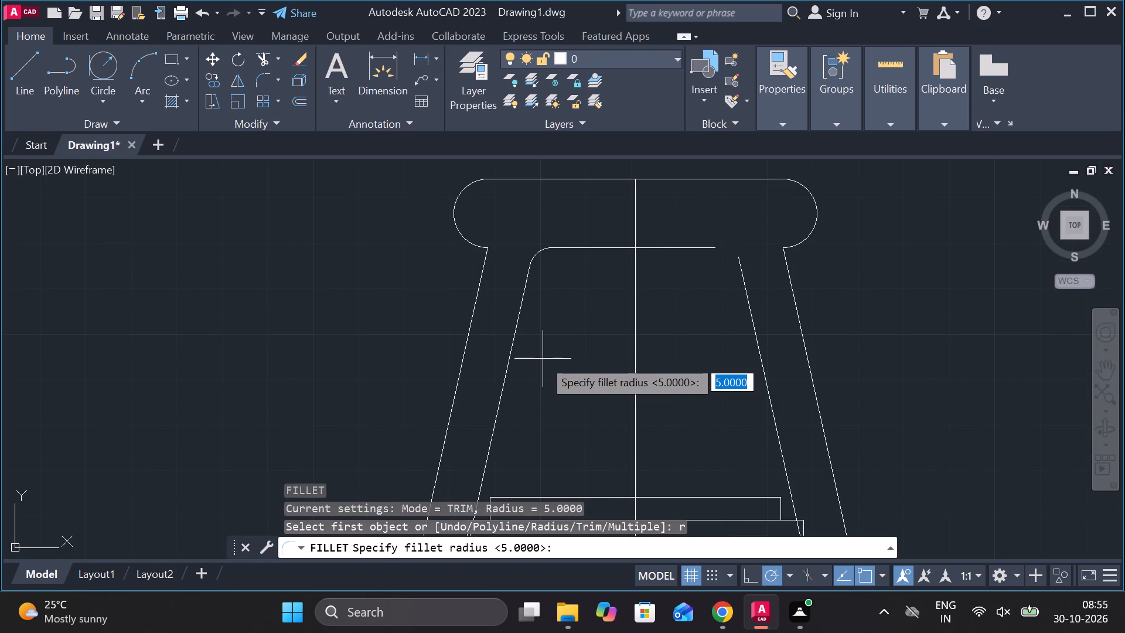
{"action": "key", "text": "space"}
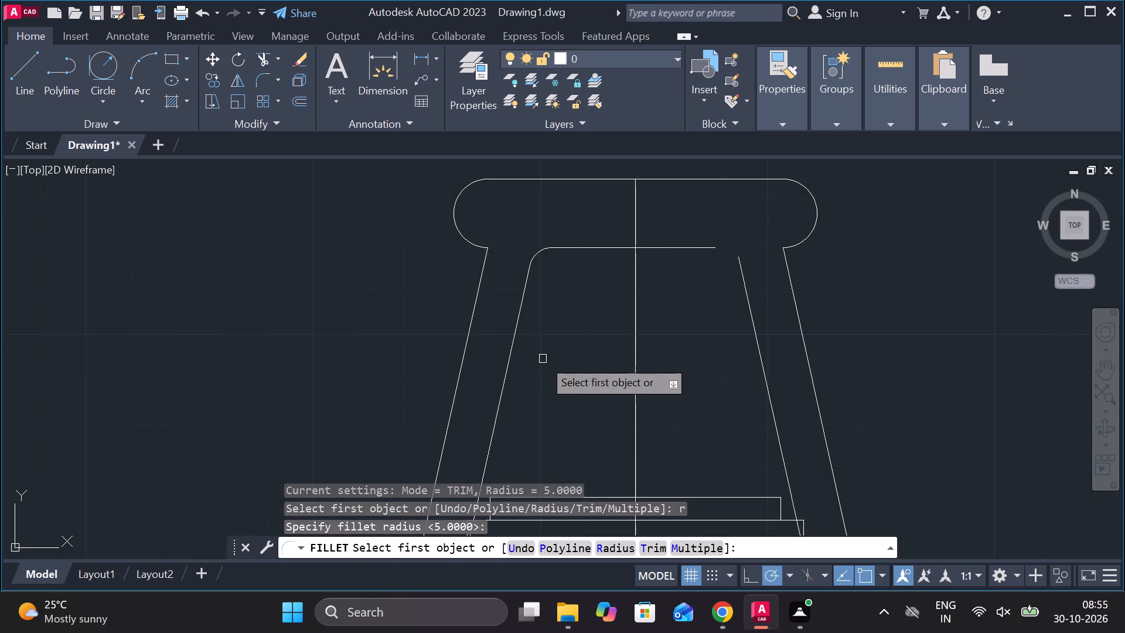
{"action": "left_click", "coordinate": [700, 250]}
{"action": "left_click", "coordinate": [742, 274]}
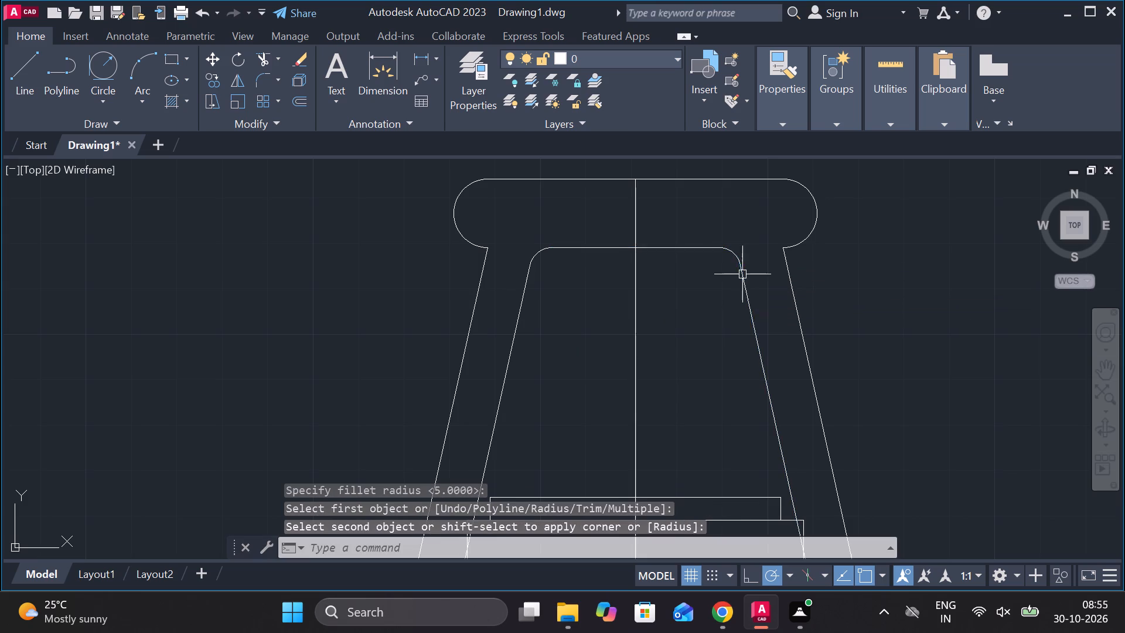
Trim the lower ends of both inner sloping lines back to the top edge of the lower slot.
{"action": "scroll", "coordinate": [652, 440], "scroll_direction": "down", "scroll_amount": 2}
{"action": "middle_click_drag", "start_coordinate": [662, 436], "coordinate": [562, 328]}
{"action": "scroll", "coordinate": [509, 355], "scroll_direction": "up", "scroll_amount": 3}
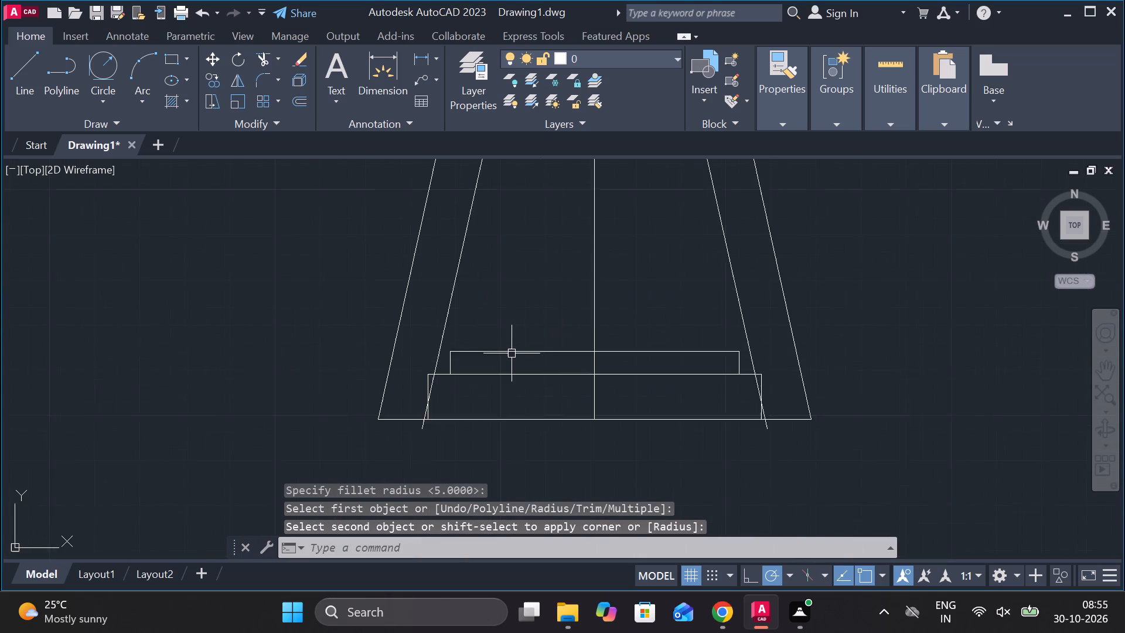
{"action": "key", "text": "Escape"}
{"action": "type", "text": "tr"}
{"action": "key", "text": "space"}
{"action": "left_click", "coordinate": [366, 469]}
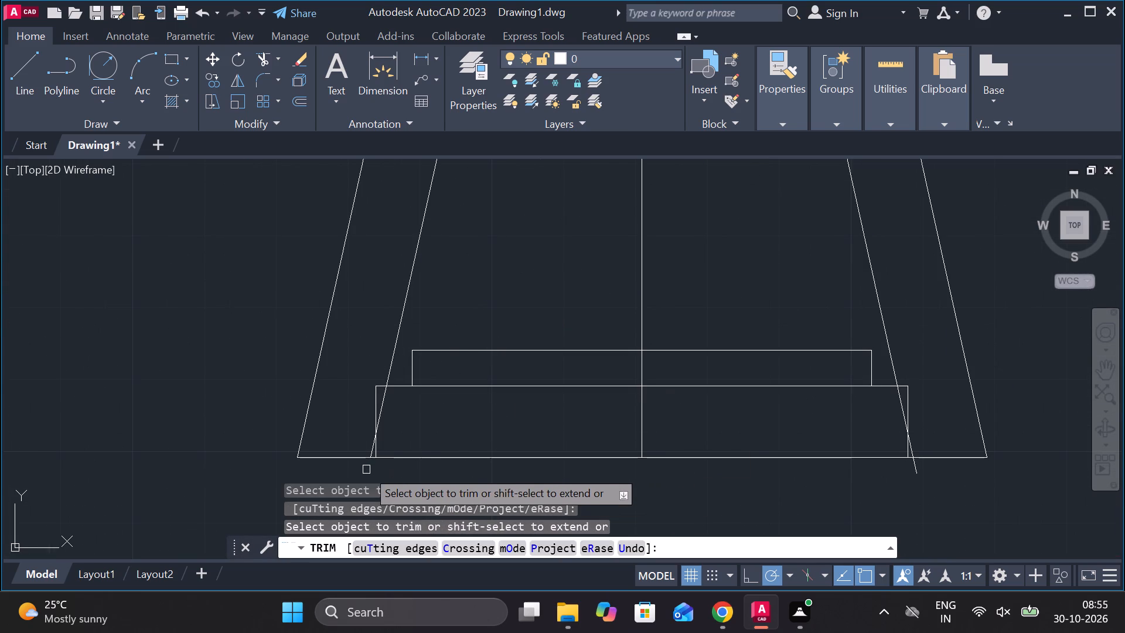
{"action": "left_click", "coordinate": [366, 451]}
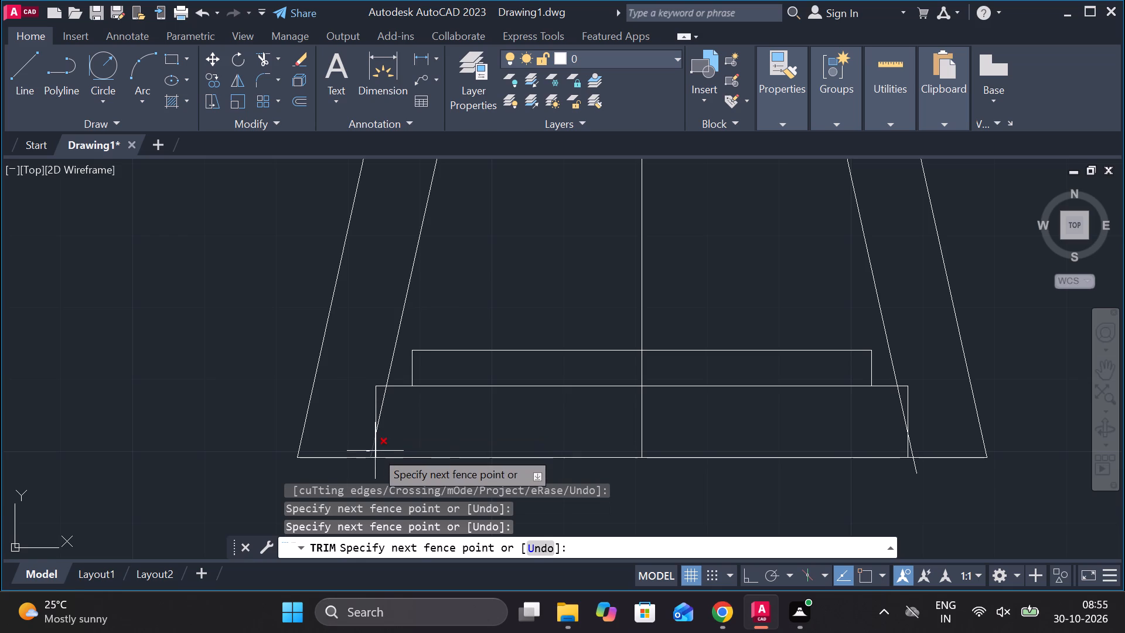
{"action": "left_click", "coordinate": [375, 451]}
{"action": "left_click", "coordinate": [381, 419]}
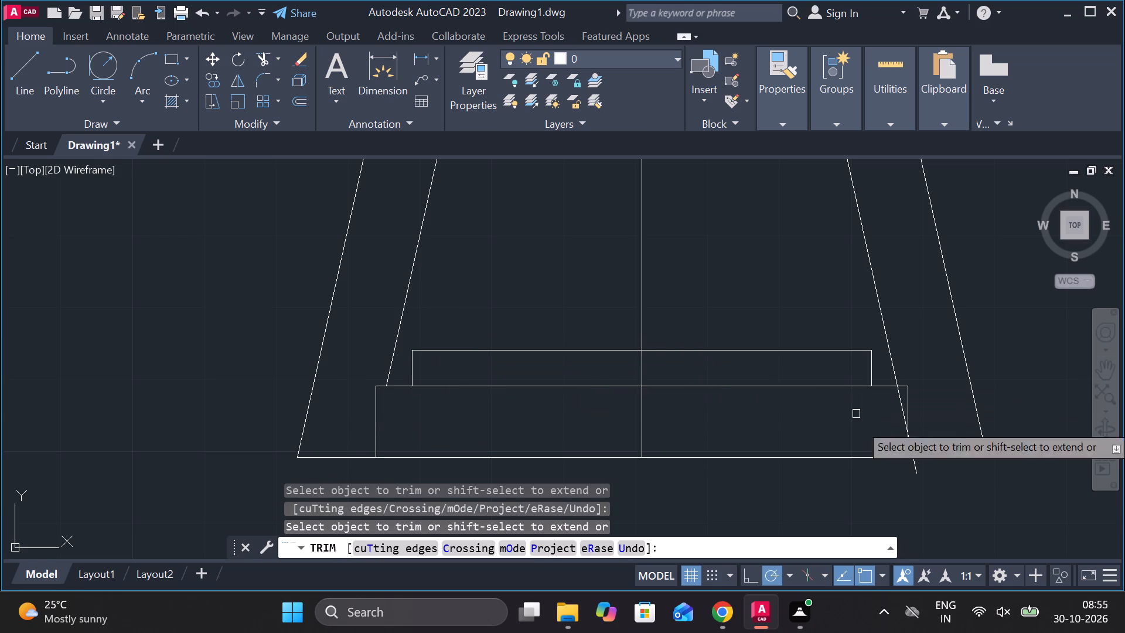
{"action": "left_click", "coordinate": [913, 473]}
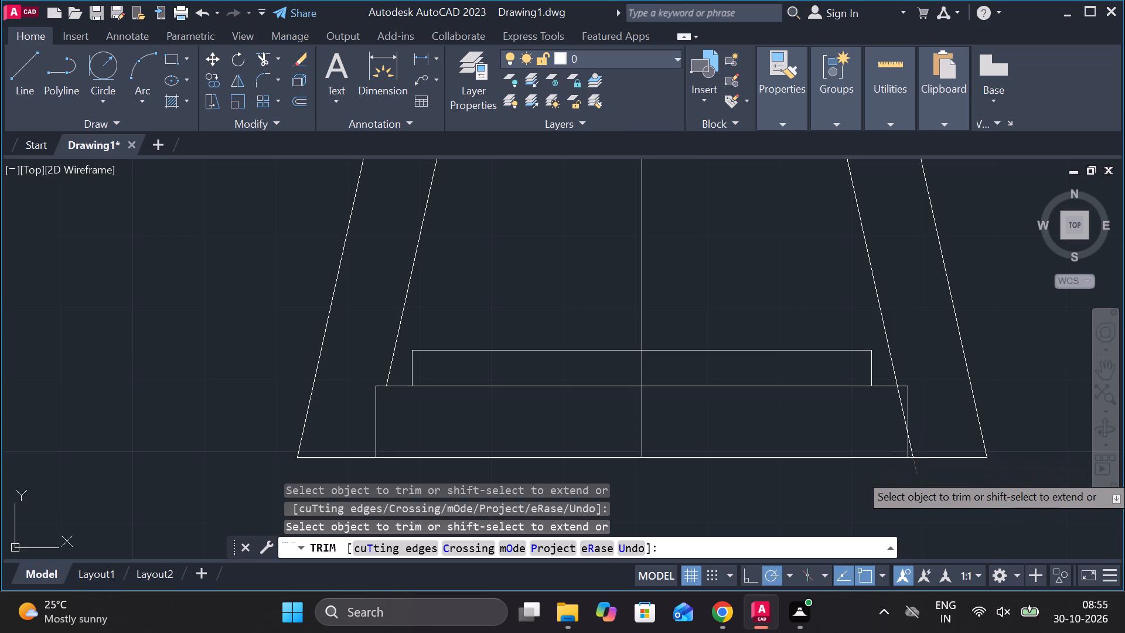
{"action": "left_click", "coordinate": [913, 457]}
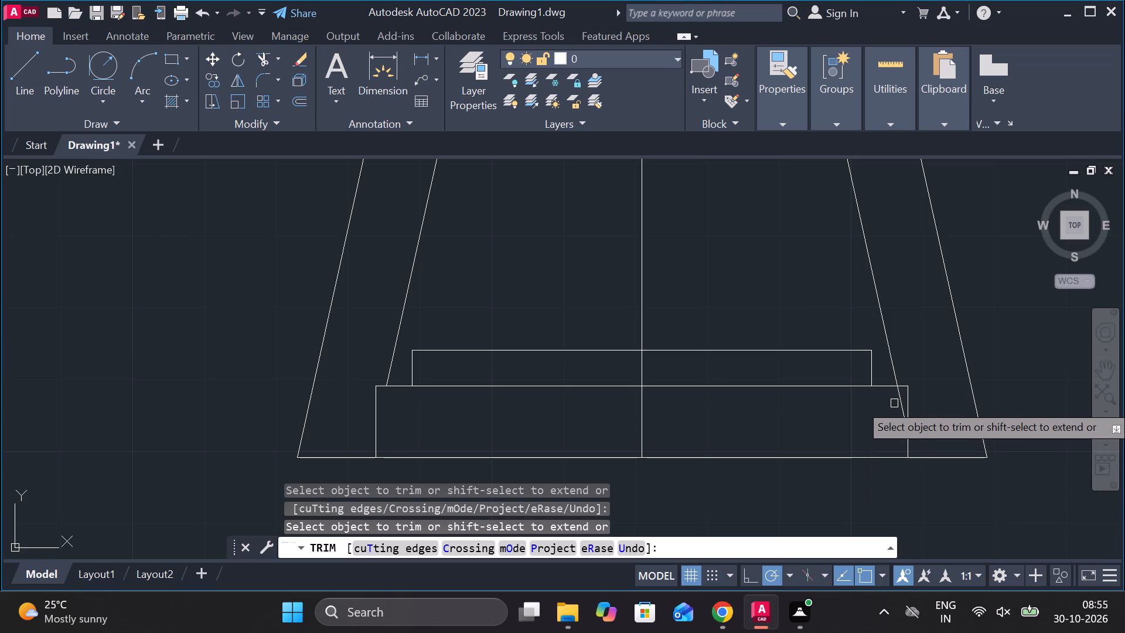
{"action": "left_click", "coordinate": [896, 400]}
{"action": "key", "text": "Escape"}
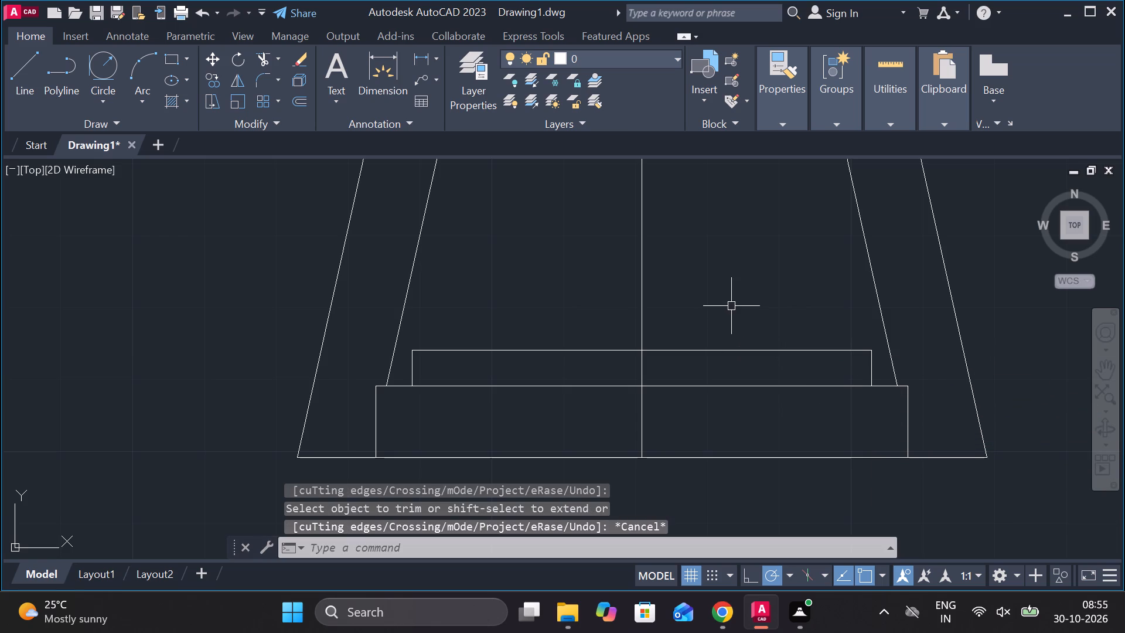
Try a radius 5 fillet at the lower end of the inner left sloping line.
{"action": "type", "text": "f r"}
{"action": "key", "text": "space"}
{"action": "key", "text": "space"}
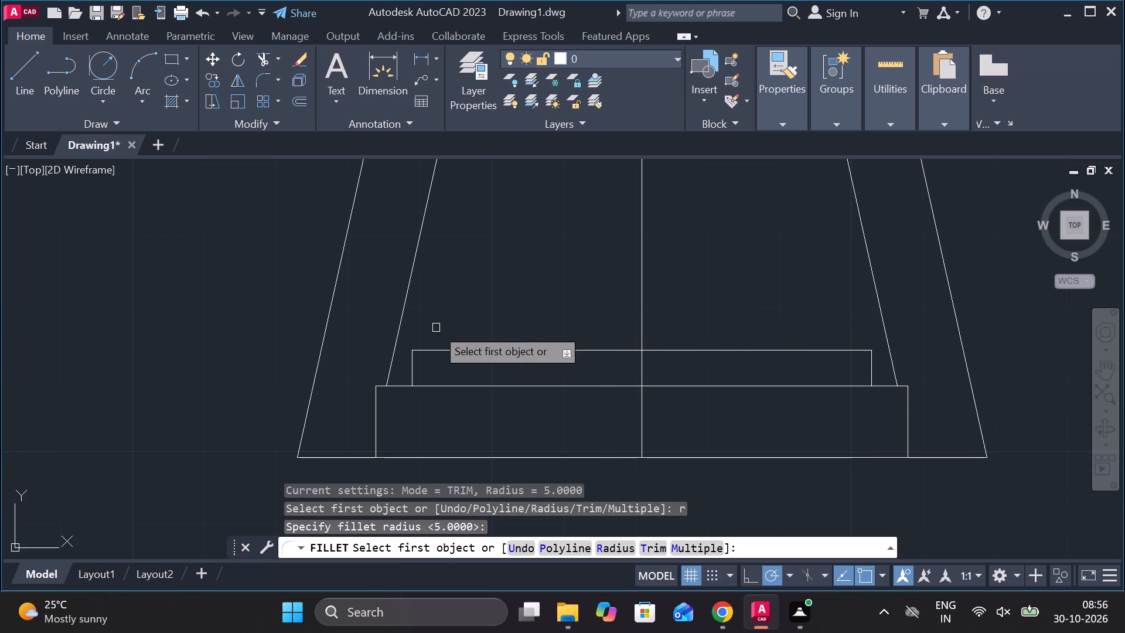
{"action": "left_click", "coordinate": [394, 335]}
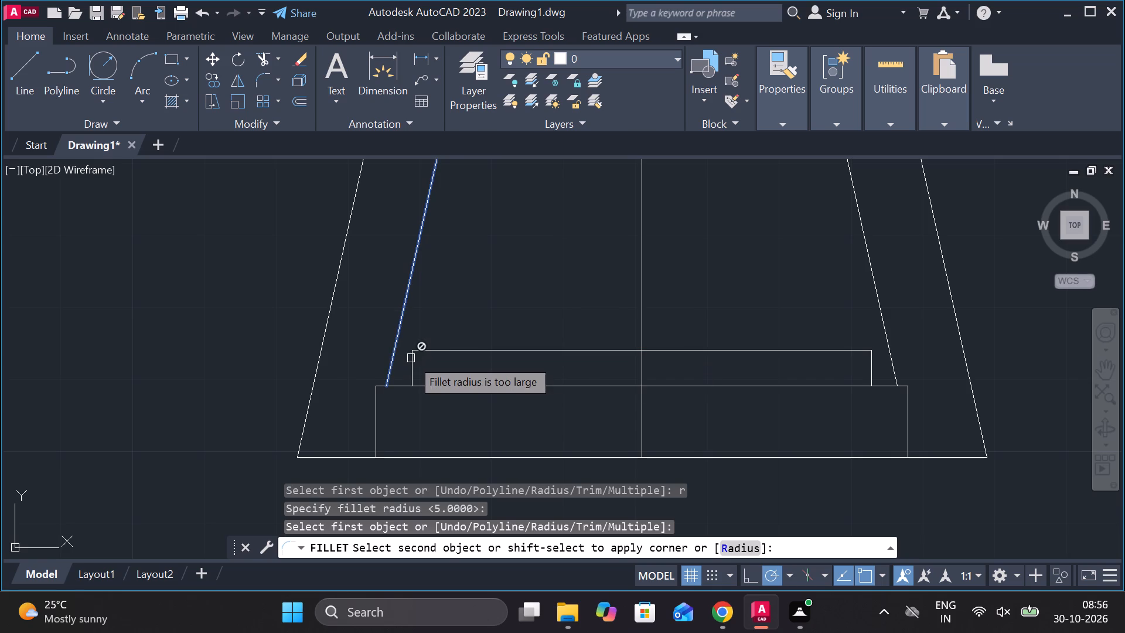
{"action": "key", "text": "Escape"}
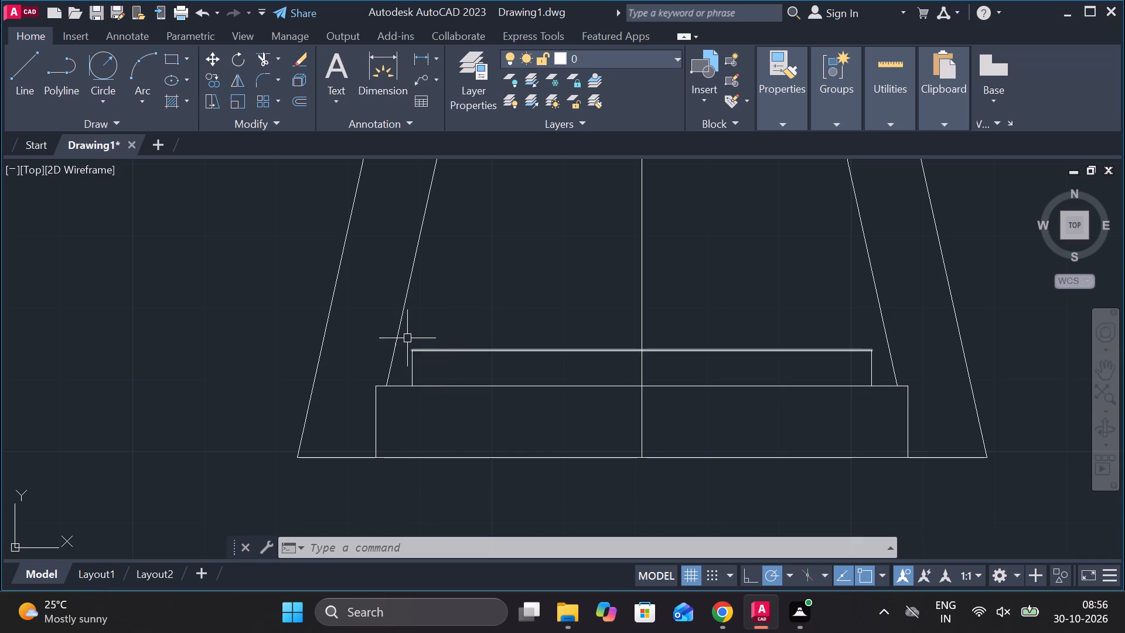
Draw horizontal lines outward from the upper slot's two top corners past the inner sloping lines, the right one about 5.3 units long.
{"action": "key", "text": "l"}
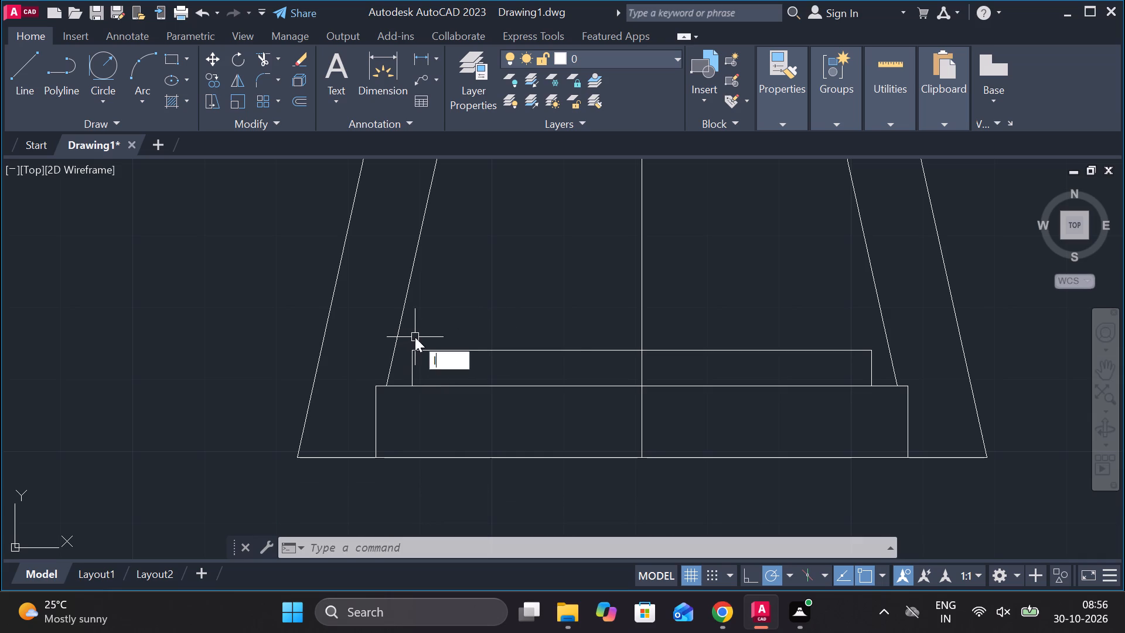
{"action": "key", "text": "Return"}
{"action": "left_click", "coordinate": [412, 348]}
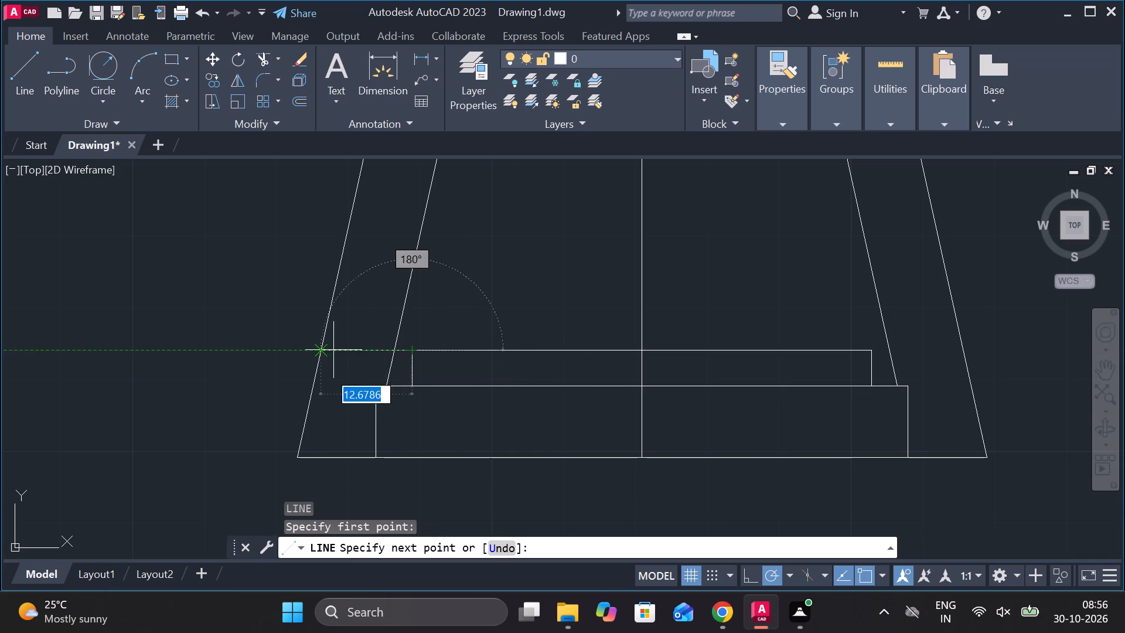
{"action": "left_click", "coordinate": [354, 351]}
{"action": "key", "text": "Escape"}
{"action": "key", "text": "space"}
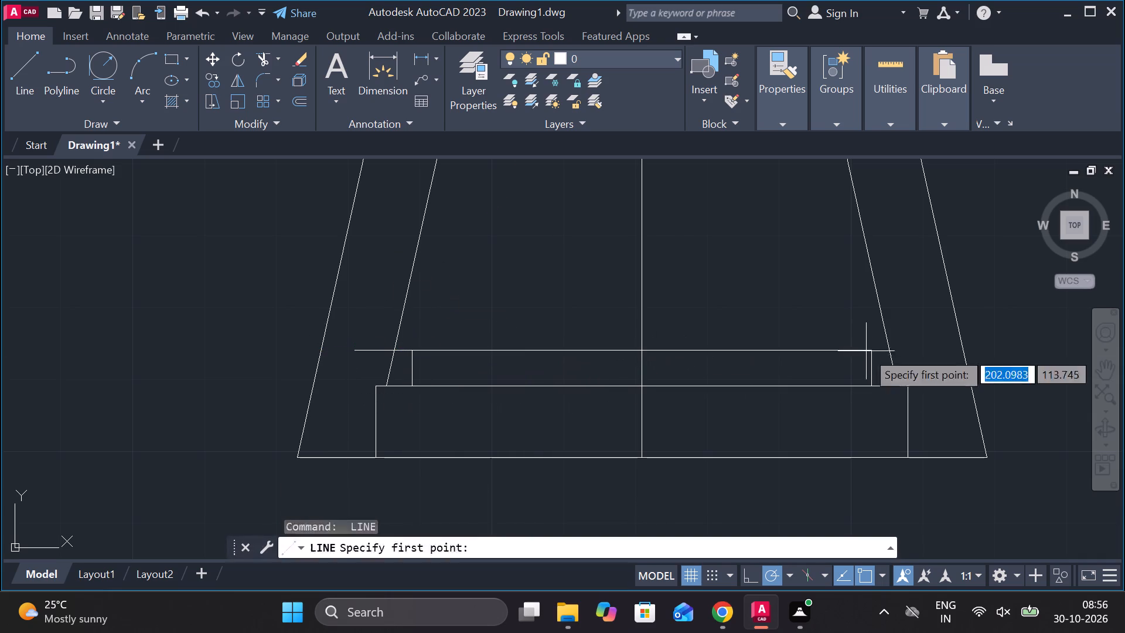
{"action": "left_click", "coordinate": [866, 351]}
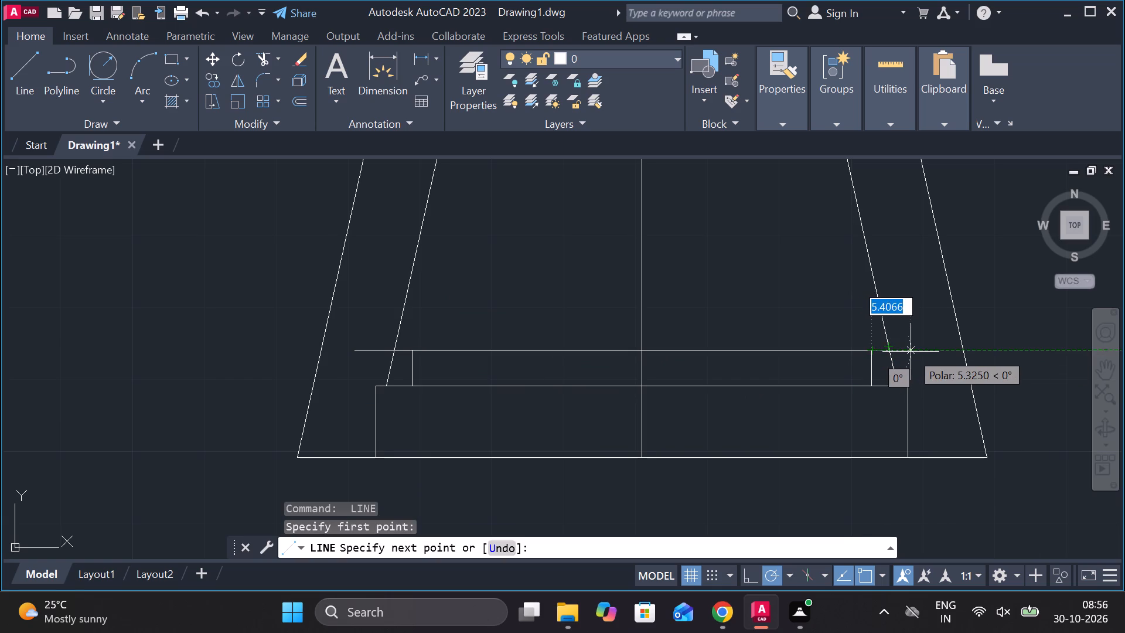
{"action": "left_click", "coordinate": [911, 352]}
{"action": "key", "text": "Escape"}
Trim the overhanging ends of the horizontal extensions and the inner sloping lines so they meet at two closed lower corners.
{"action": "key", "text": "t"}
{"action": "type", "text": "r"}
{"action": "key", "text": "space"}
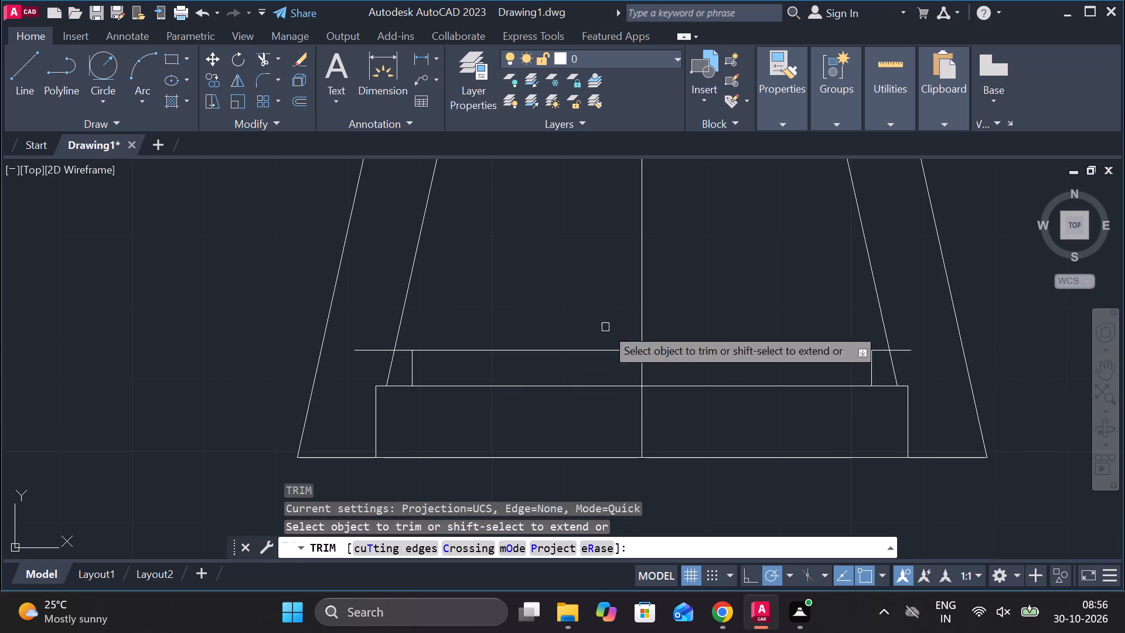
{"action": "left_click", "coordinate": [909, 347]}
{"action": "left_click", "coordinate": [893, 371]}
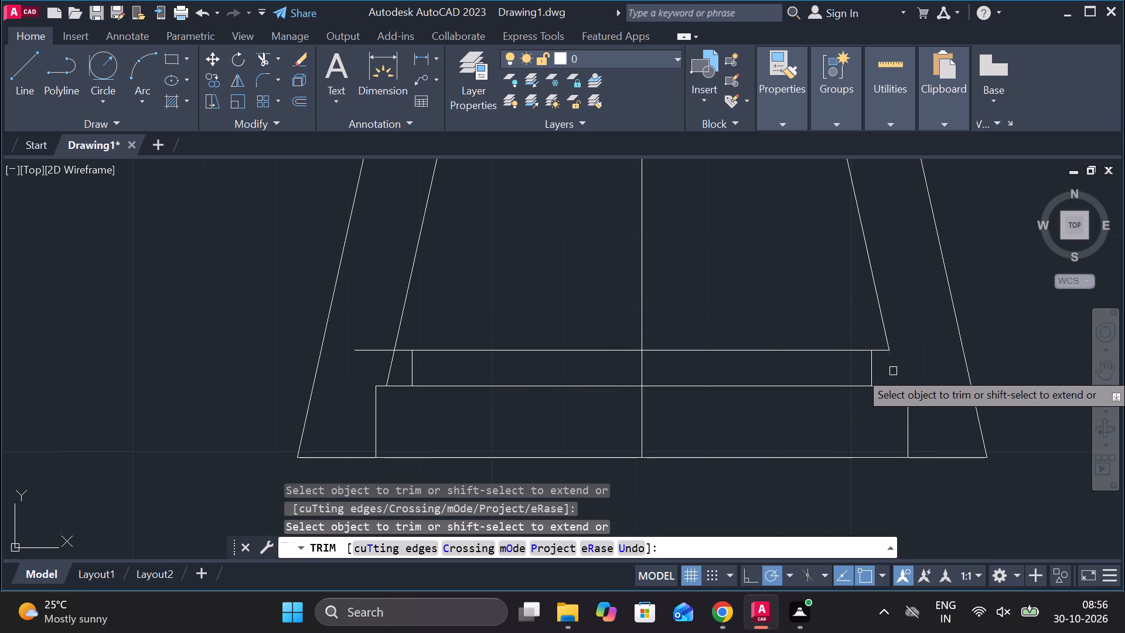
{"action": "left_click", "coordinate": [369, 353]}
{"action": "left_click", "coordinate": [387, 366]}
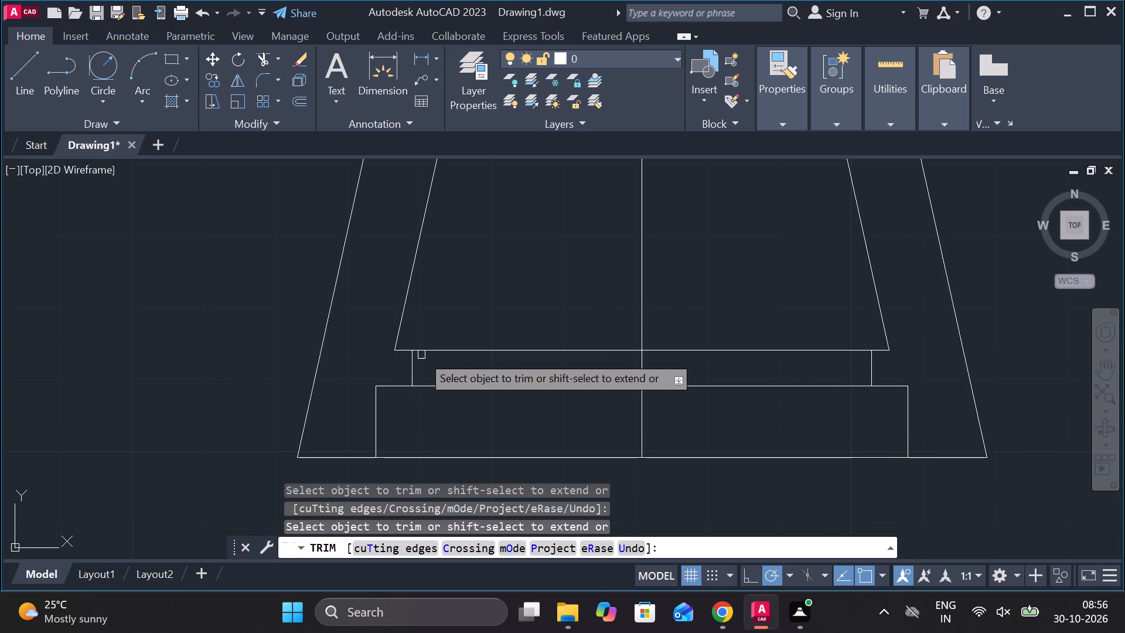
{"action": "key", "text": "Escape"}
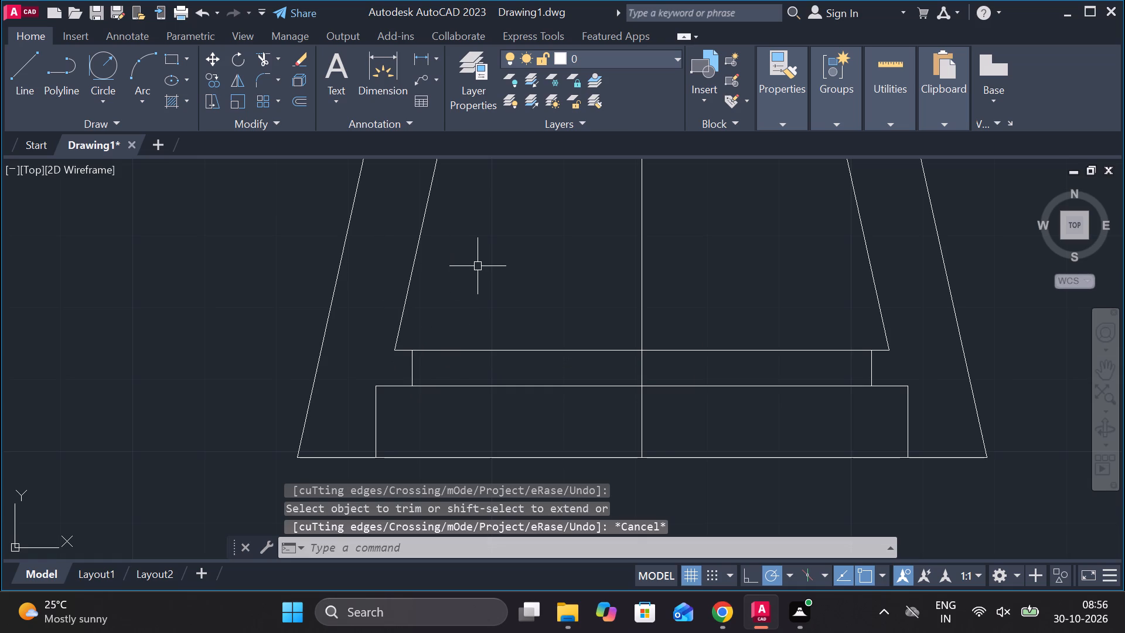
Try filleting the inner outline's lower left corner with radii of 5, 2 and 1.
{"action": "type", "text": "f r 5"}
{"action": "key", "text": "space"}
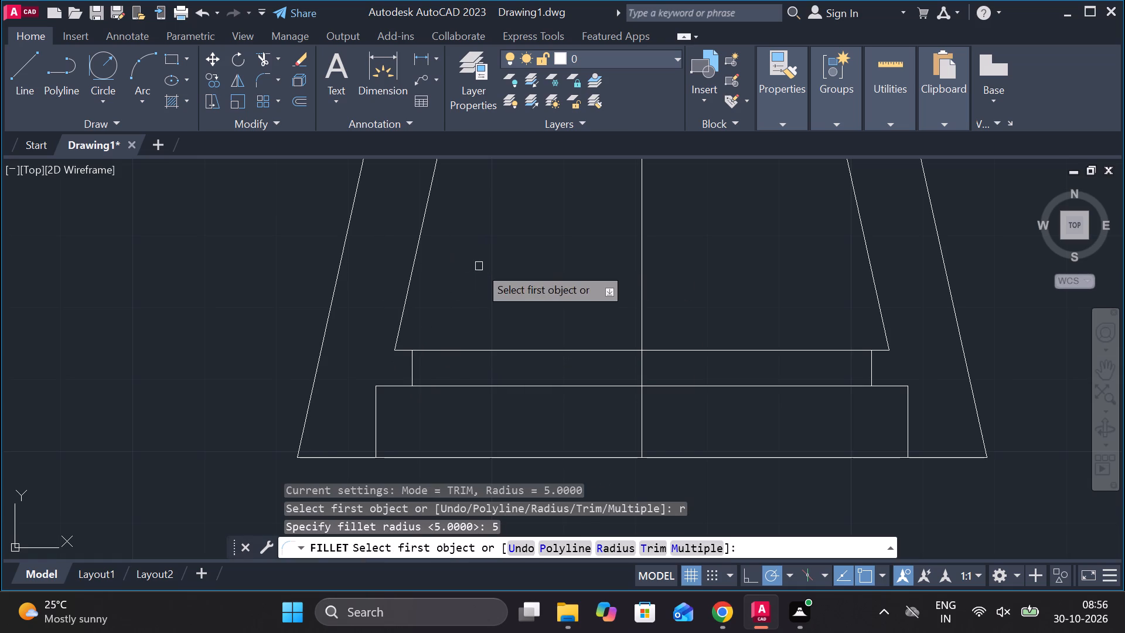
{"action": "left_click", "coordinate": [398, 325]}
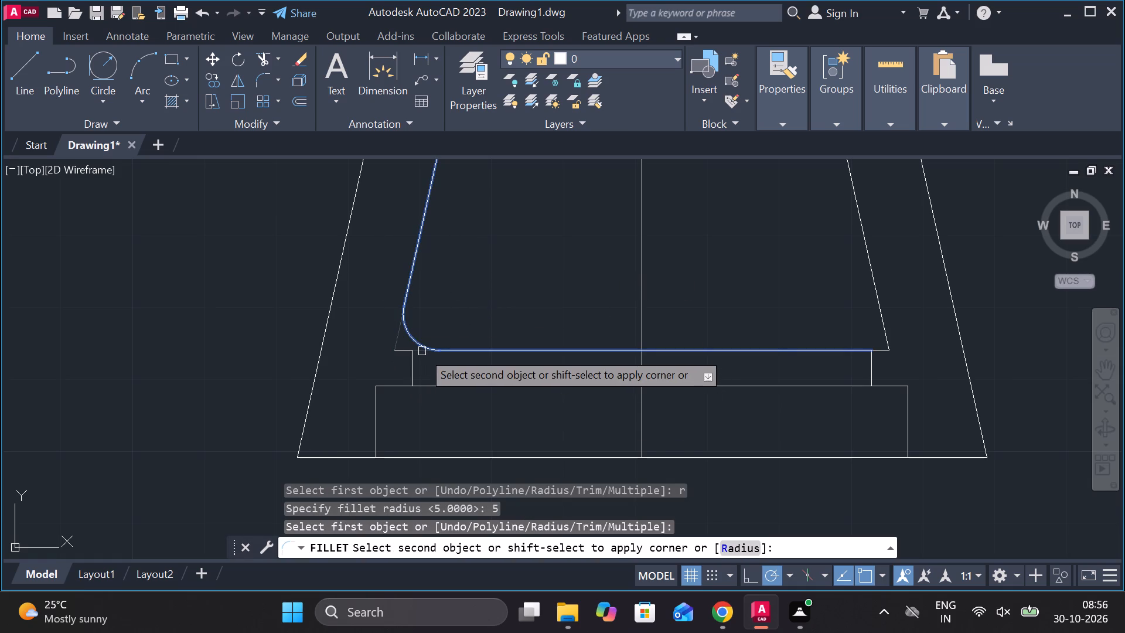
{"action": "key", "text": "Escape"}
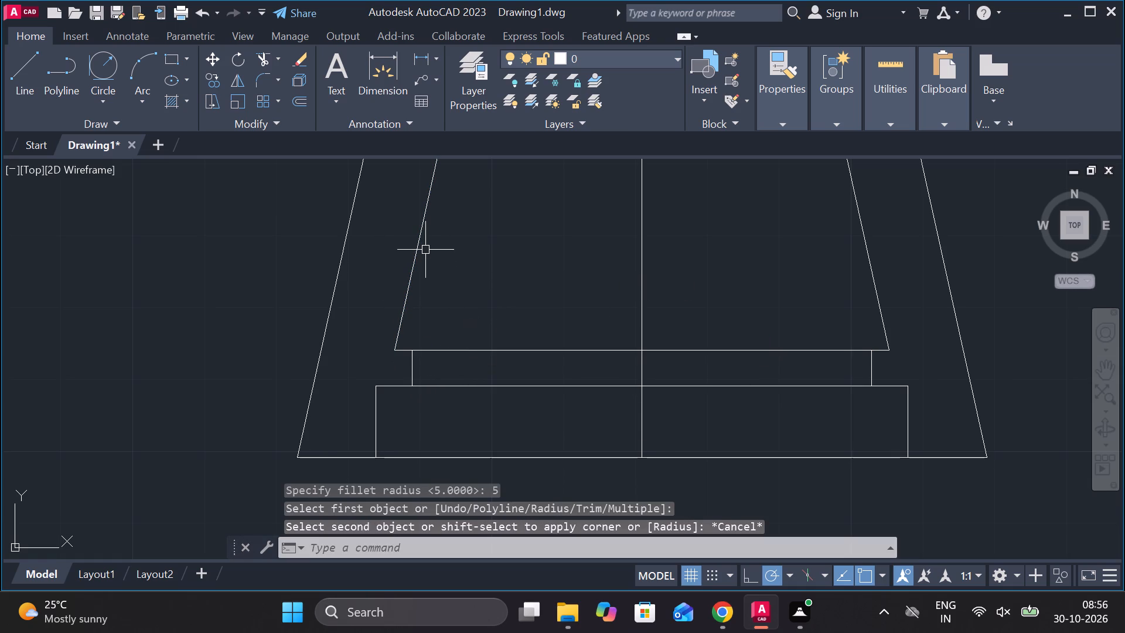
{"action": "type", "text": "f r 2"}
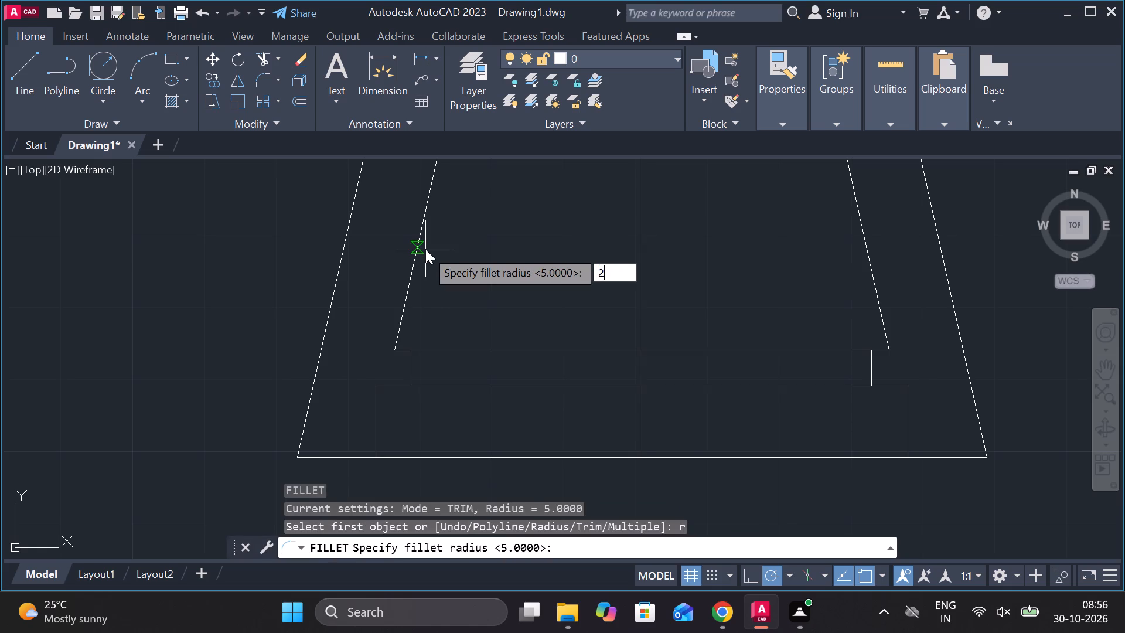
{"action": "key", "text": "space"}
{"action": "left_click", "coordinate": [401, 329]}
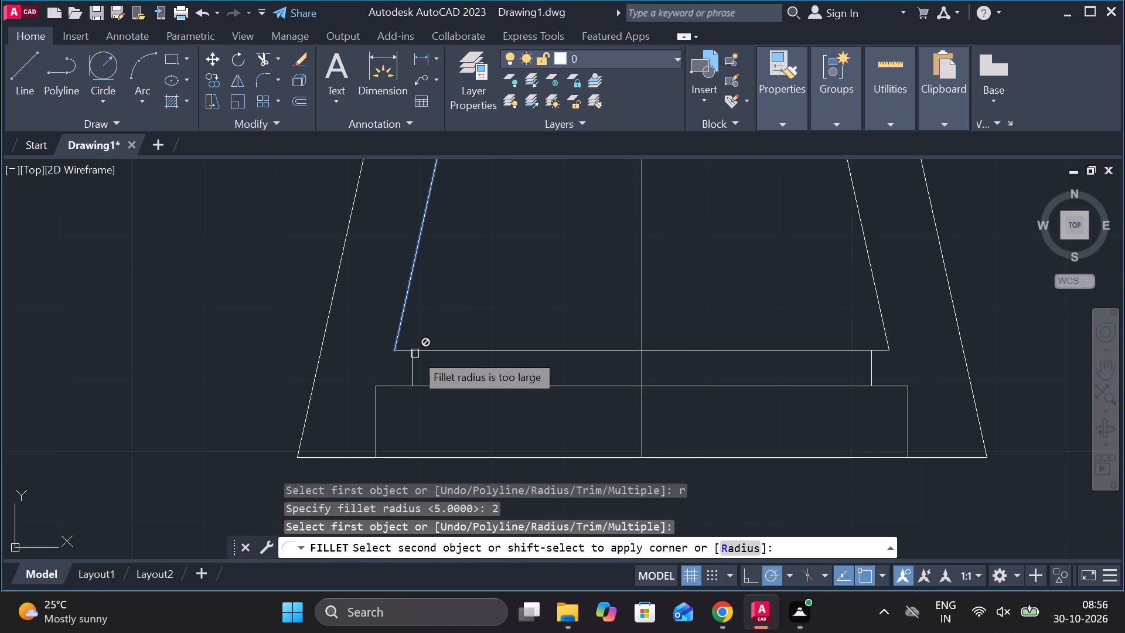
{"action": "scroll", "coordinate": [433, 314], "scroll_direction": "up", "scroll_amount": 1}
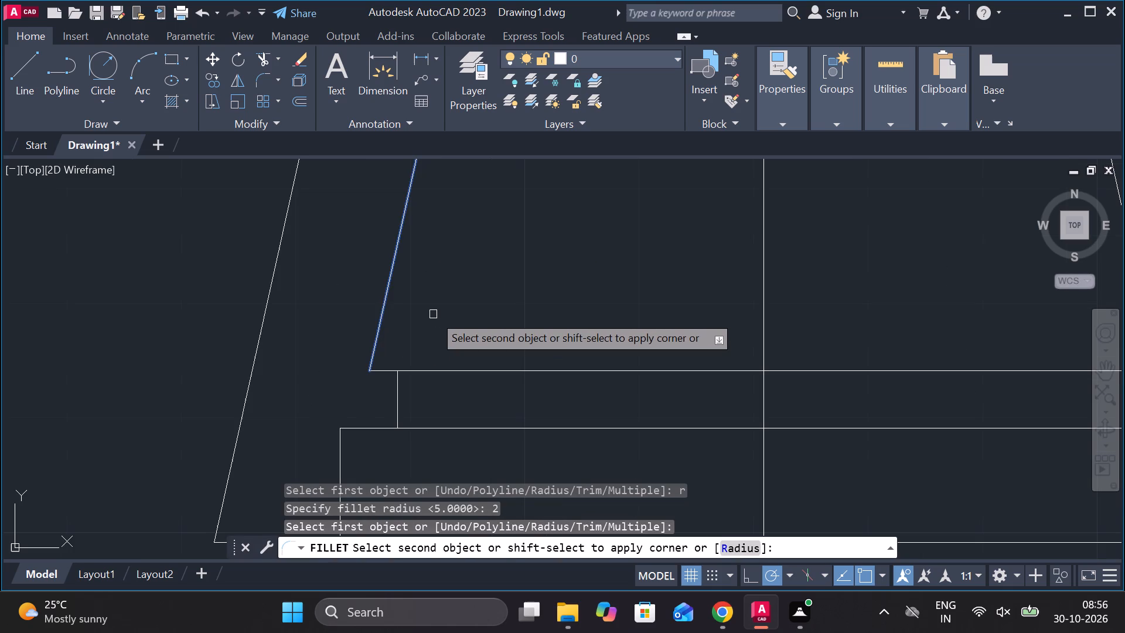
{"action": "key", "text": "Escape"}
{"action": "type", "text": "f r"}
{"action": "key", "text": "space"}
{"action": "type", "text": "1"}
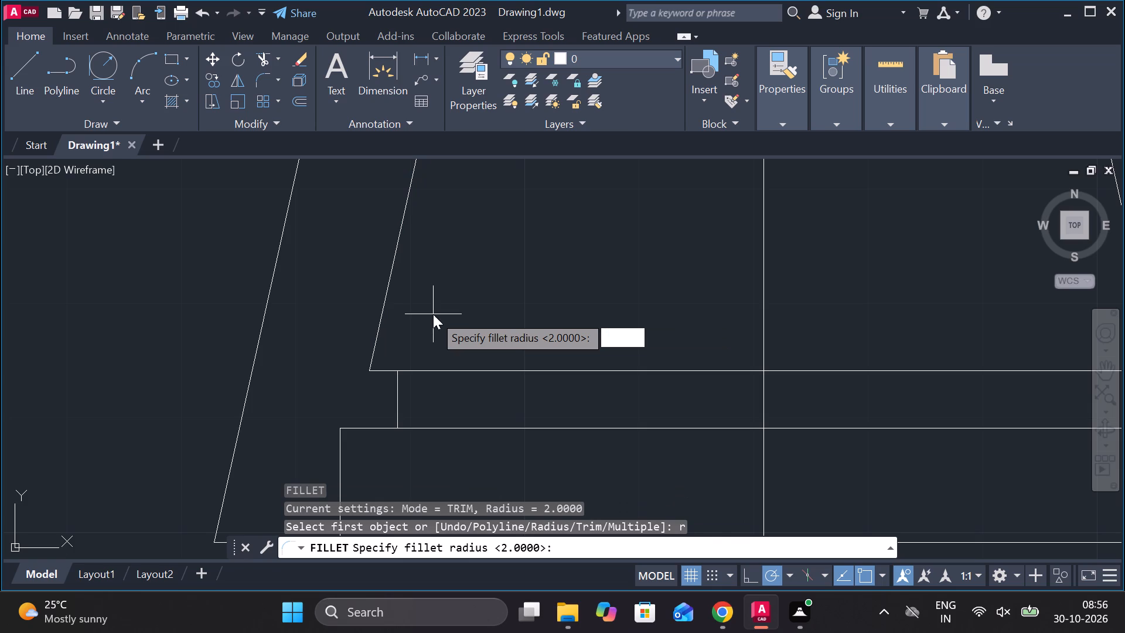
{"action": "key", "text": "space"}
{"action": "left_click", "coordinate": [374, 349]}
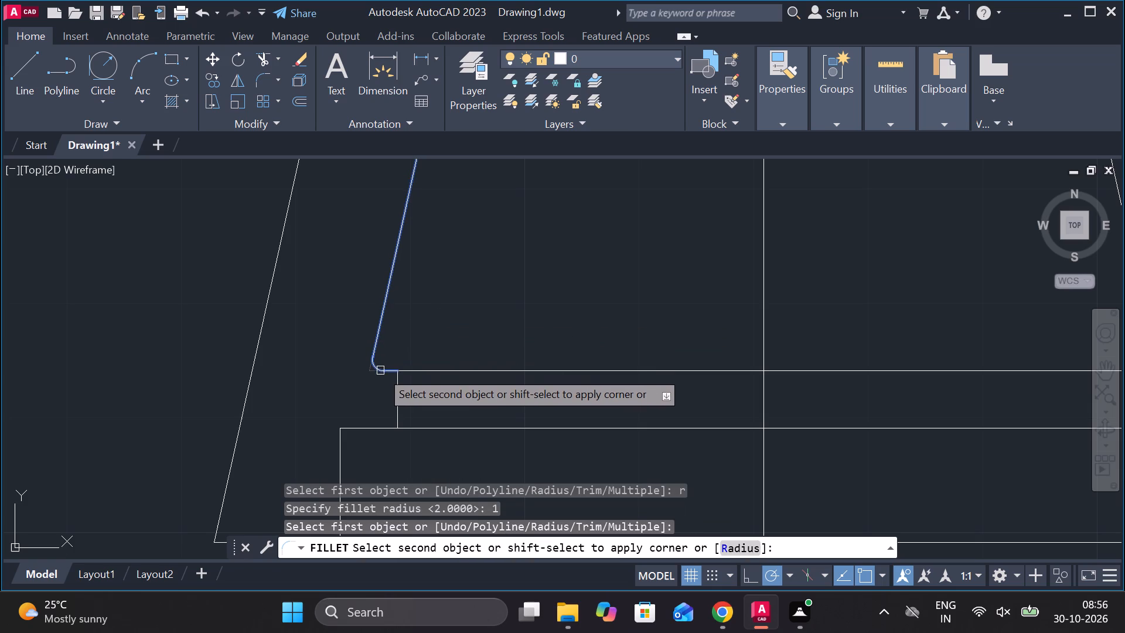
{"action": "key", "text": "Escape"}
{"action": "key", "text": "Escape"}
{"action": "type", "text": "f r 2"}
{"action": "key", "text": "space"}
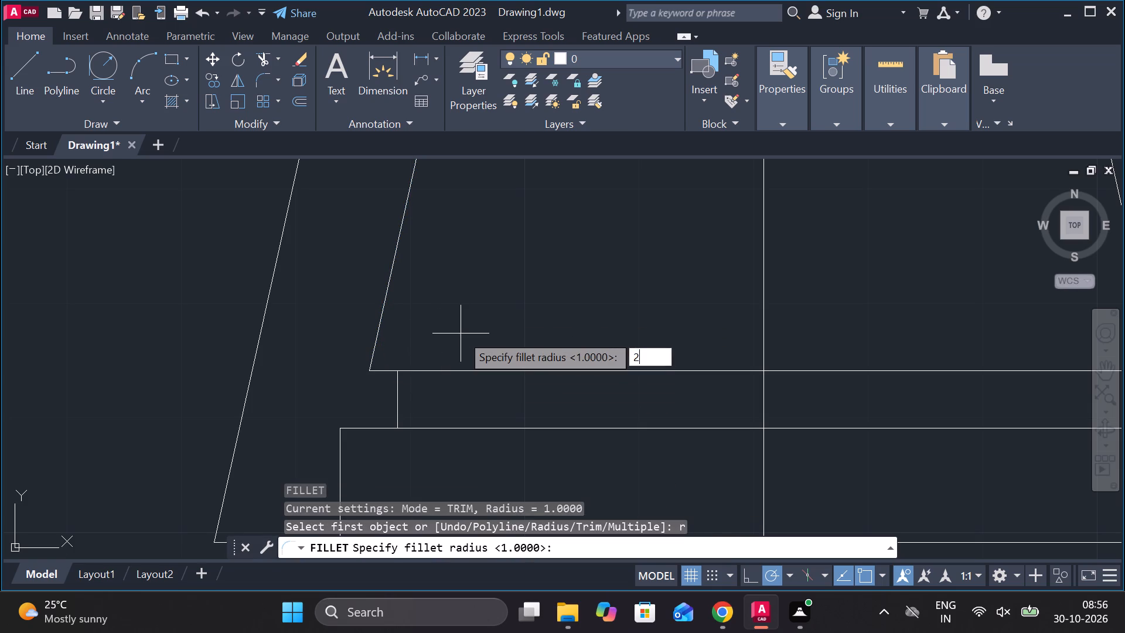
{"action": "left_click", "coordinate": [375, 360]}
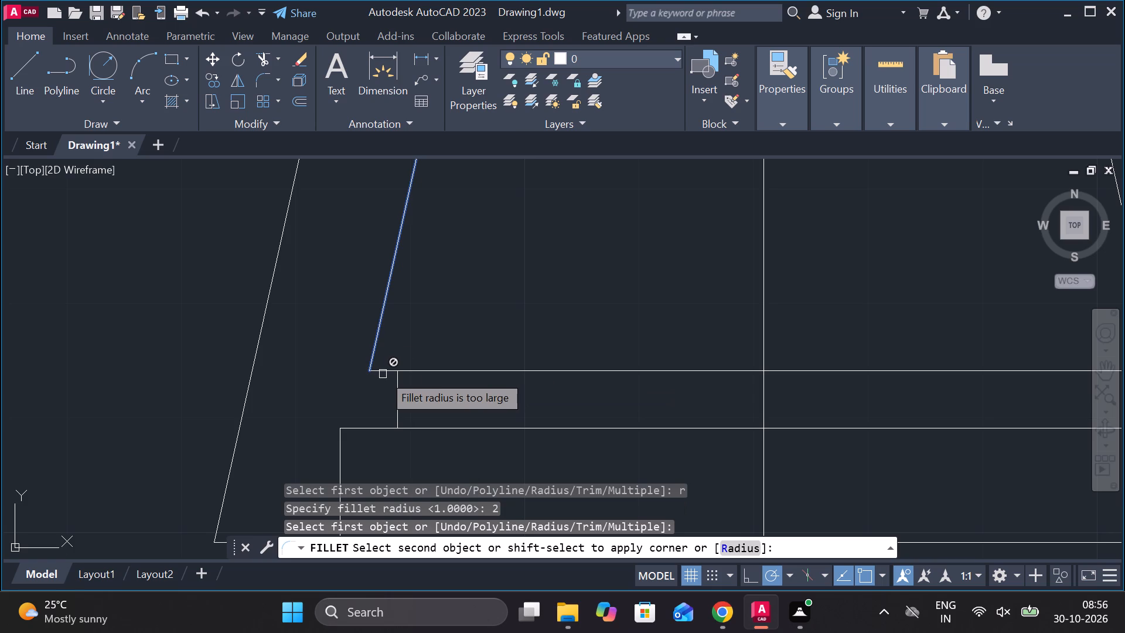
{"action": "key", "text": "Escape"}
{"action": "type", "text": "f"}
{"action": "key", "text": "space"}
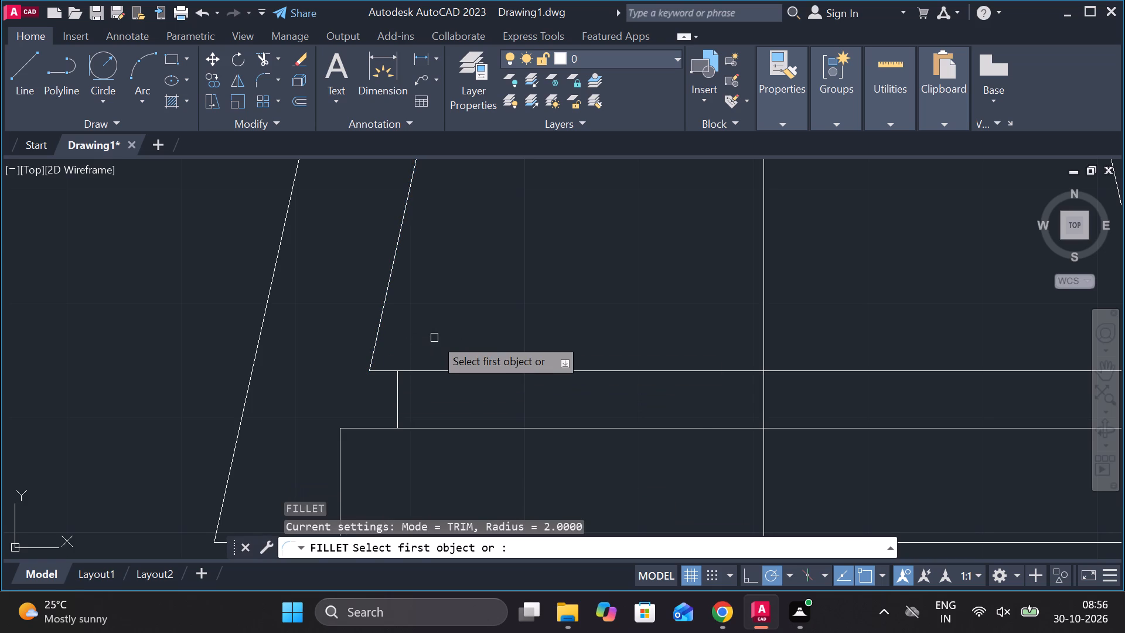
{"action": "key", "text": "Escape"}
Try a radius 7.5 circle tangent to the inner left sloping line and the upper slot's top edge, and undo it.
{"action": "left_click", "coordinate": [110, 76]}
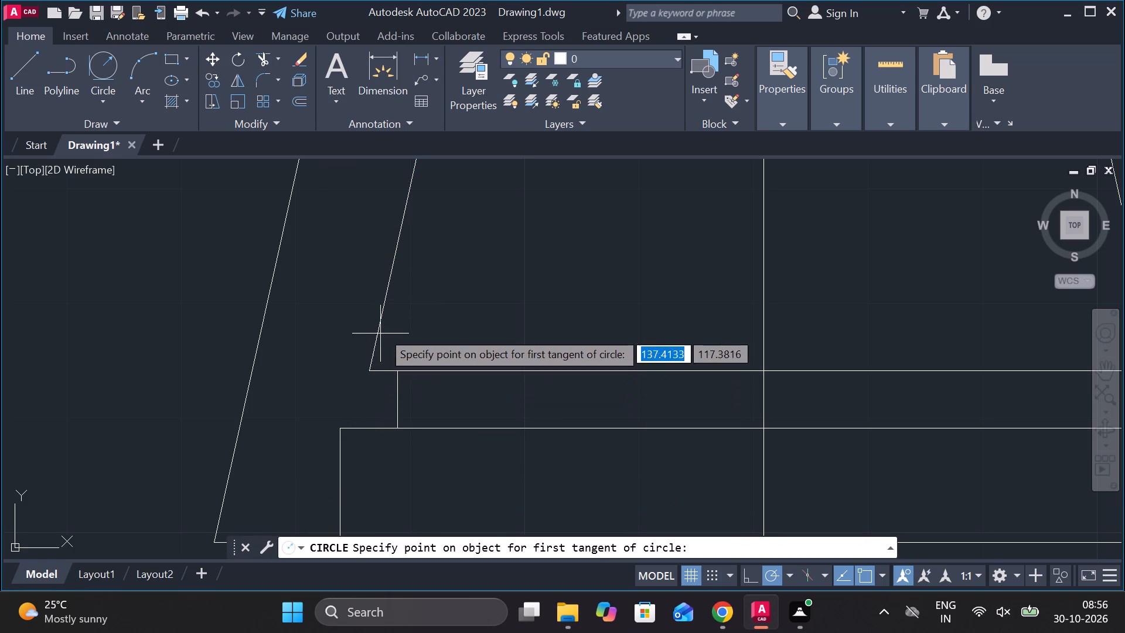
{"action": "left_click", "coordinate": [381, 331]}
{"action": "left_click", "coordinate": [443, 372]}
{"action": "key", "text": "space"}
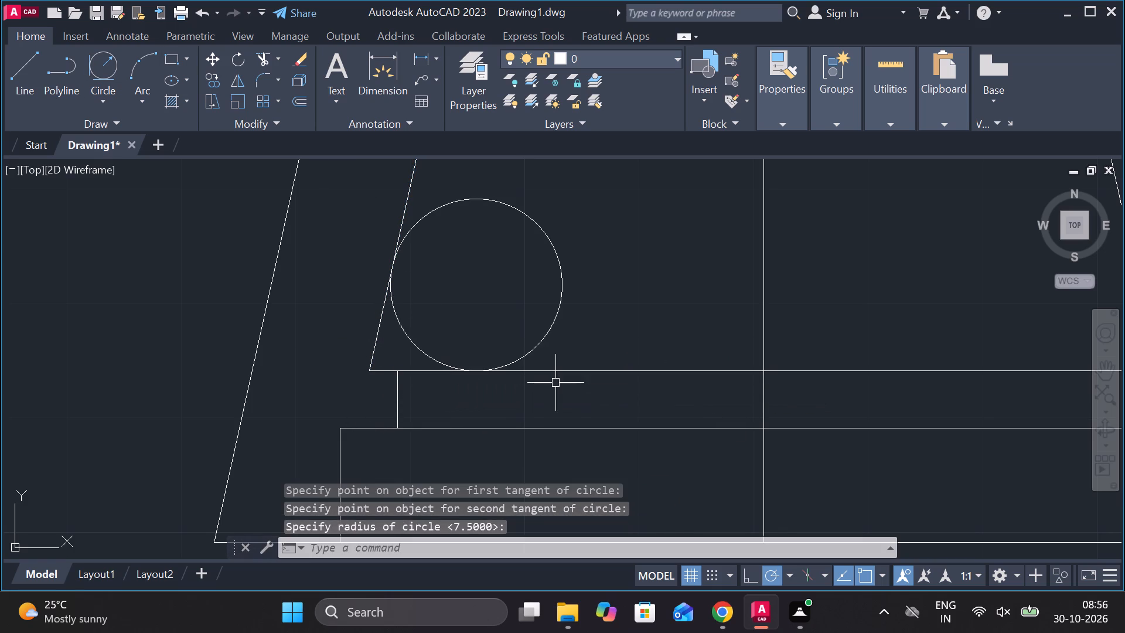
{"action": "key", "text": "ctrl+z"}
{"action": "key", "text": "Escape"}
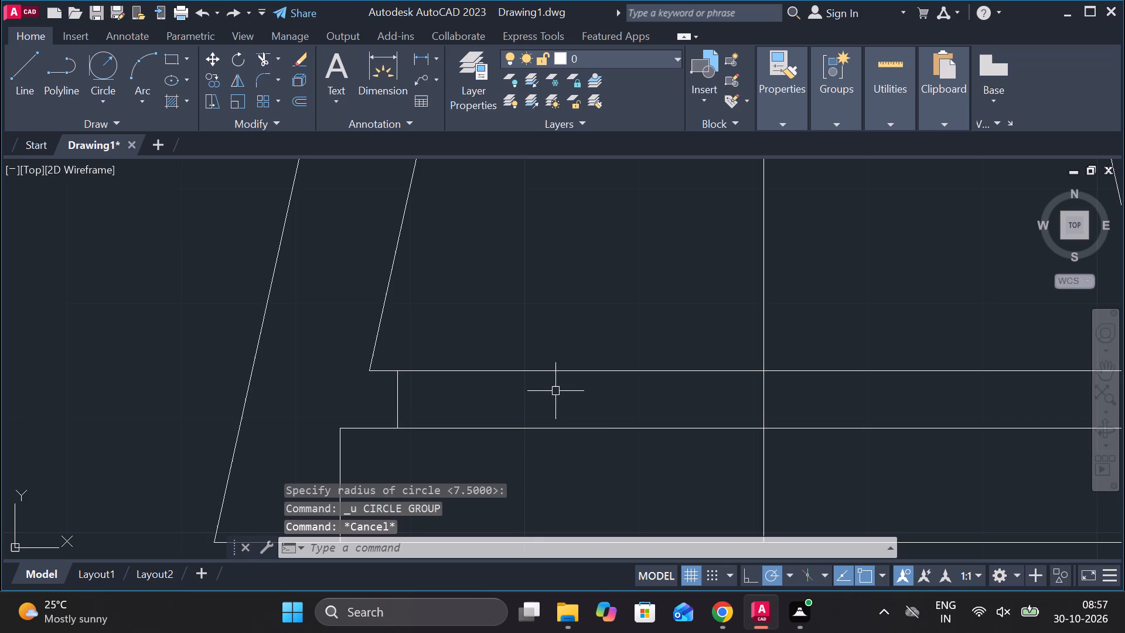
Fillet the inner outline's two lower corners with a radius of 1.
{"action": "type", "text": "f r"}
{"action": "key", "text": "space"}
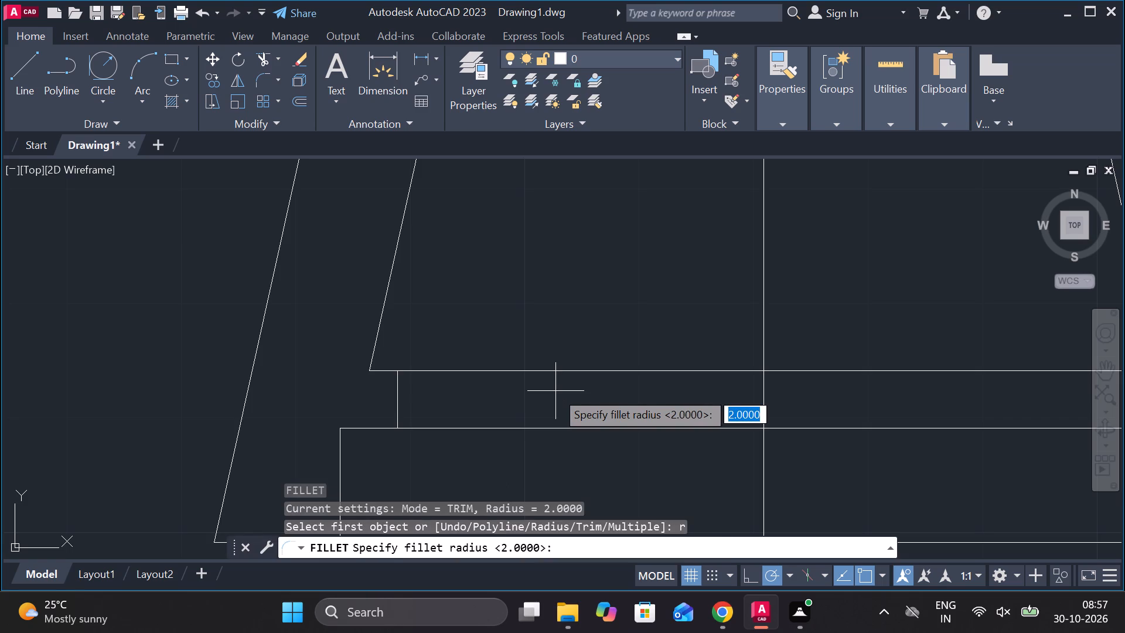
{"action": "type", "text": "1"}
{"action": "key", "text": "space"}
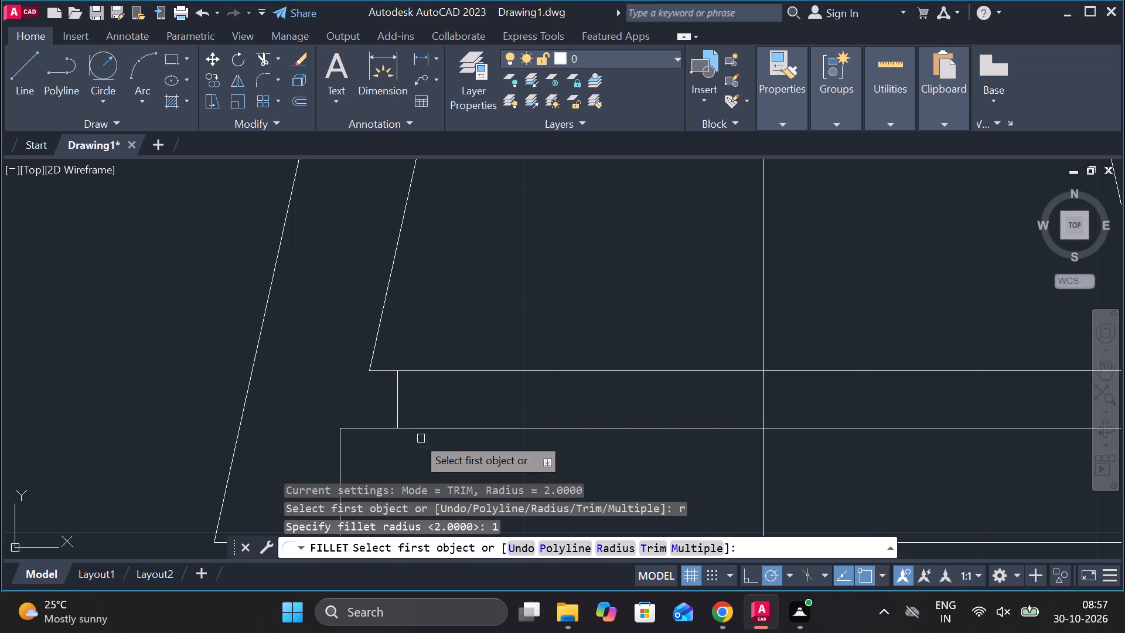
{"action": "left_click", "coordinate": [379, 348]}
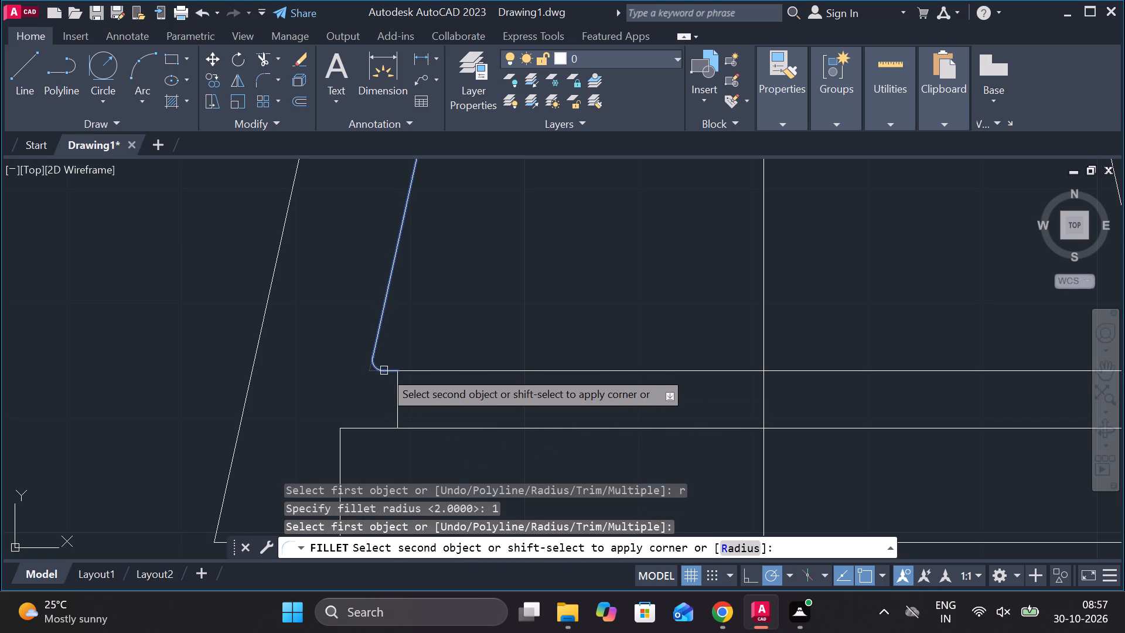
{"action": "left_click", "coordinate": [384, 370]}
{"action": "scroll", "coordinate": [591, 363], "scroll_direction": "down", "scroll_amount": 2}
{"action": "scroll", "coordinate": [830, 367], "scroll_direction": "up", "scroll_amount": 2}
{"action": "key", "text": "space"}
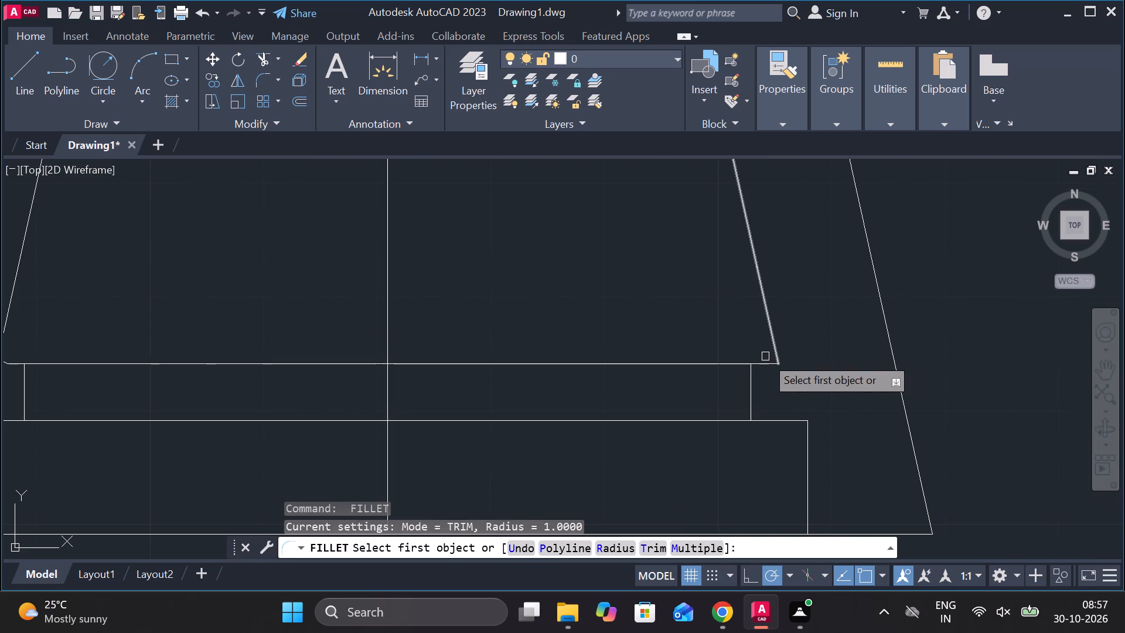
{"action": "left_click", "coordinate": [775, 352]}
{"action": "left_click", "coordinate": [767, 368]}
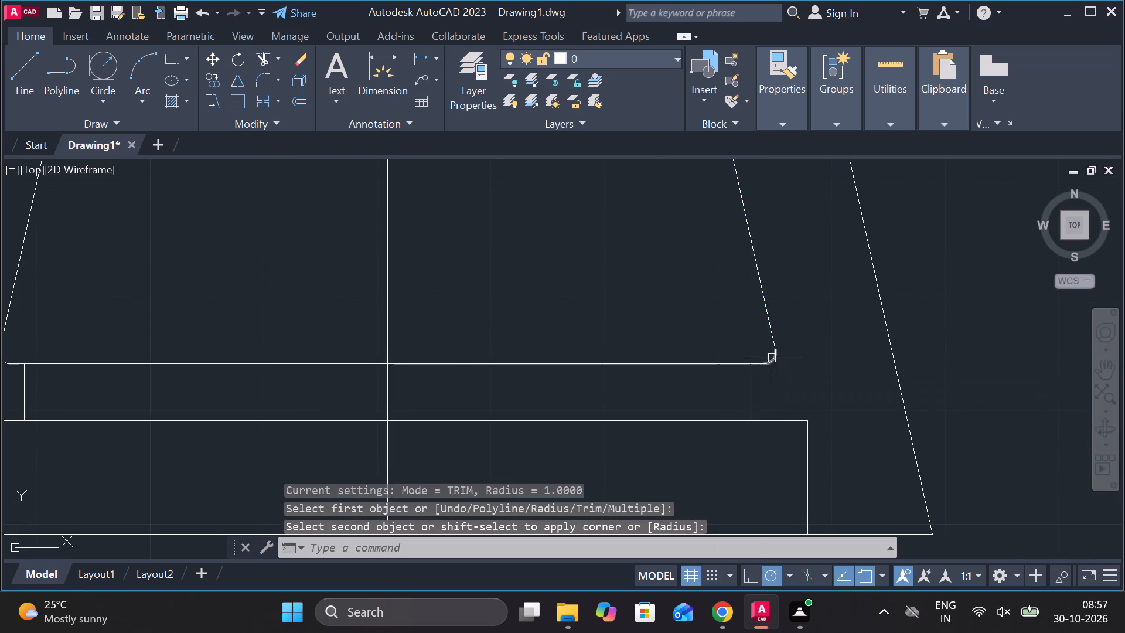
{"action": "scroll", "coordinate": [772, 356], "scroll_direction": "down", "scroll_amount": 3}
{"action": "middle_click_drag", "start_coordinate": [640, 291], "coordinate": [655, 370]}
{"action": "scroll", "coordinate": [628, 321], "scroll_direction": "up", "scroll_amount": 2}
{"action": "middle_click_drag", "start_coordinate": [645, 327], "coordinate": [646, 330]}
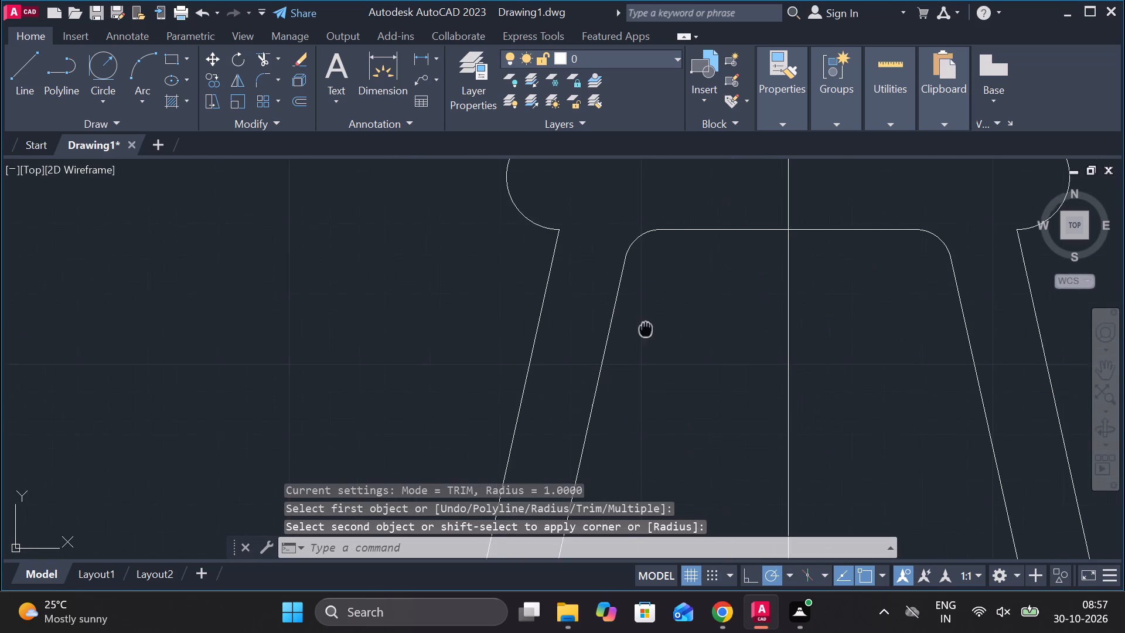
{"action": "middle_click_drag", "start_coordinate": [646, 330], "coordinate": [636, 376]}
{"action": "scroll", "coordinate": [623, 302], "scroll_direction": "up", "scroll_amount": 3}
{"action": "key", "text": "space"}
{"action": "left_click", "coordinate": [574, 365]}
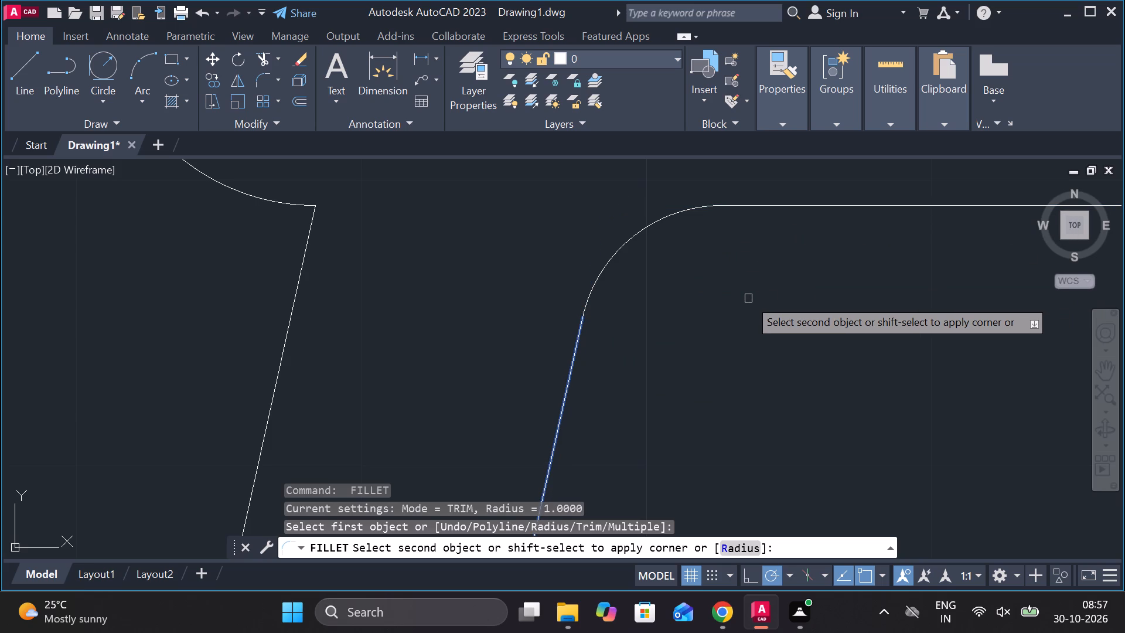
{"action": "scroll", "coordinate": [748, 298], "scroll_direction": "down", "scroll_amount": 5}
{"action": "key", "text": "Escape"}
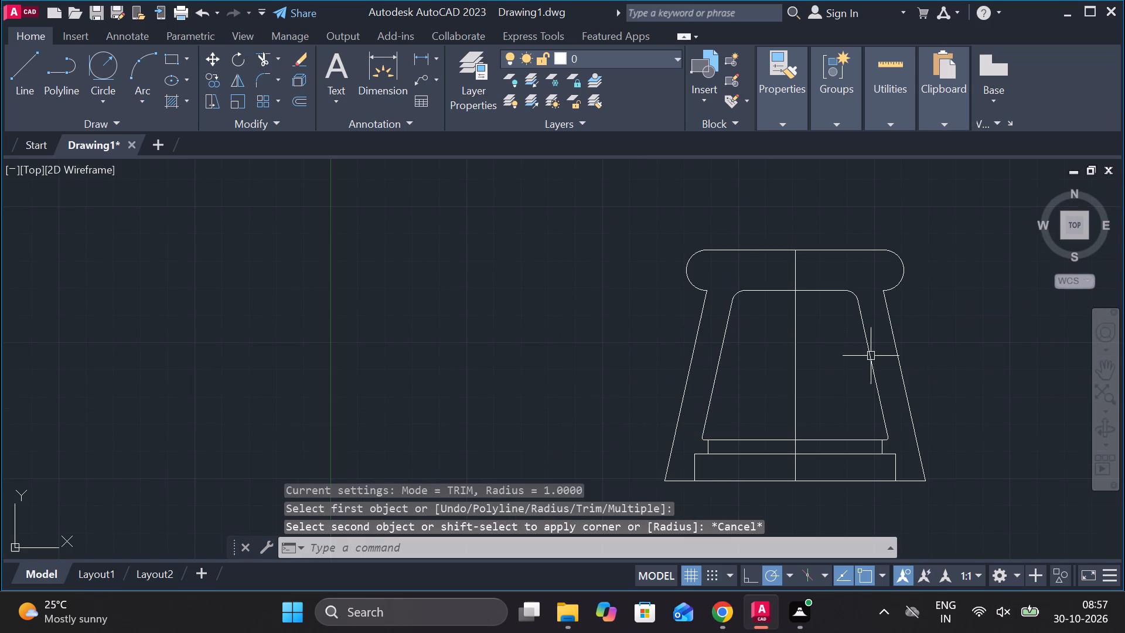
Fillet the inner outline's two upper corners with a radius of 1, between the sloping lines and the top edge.
{"action": "middle_click_drag", "start_coordinate": [970, 393], "coordinate": [617, 343]}
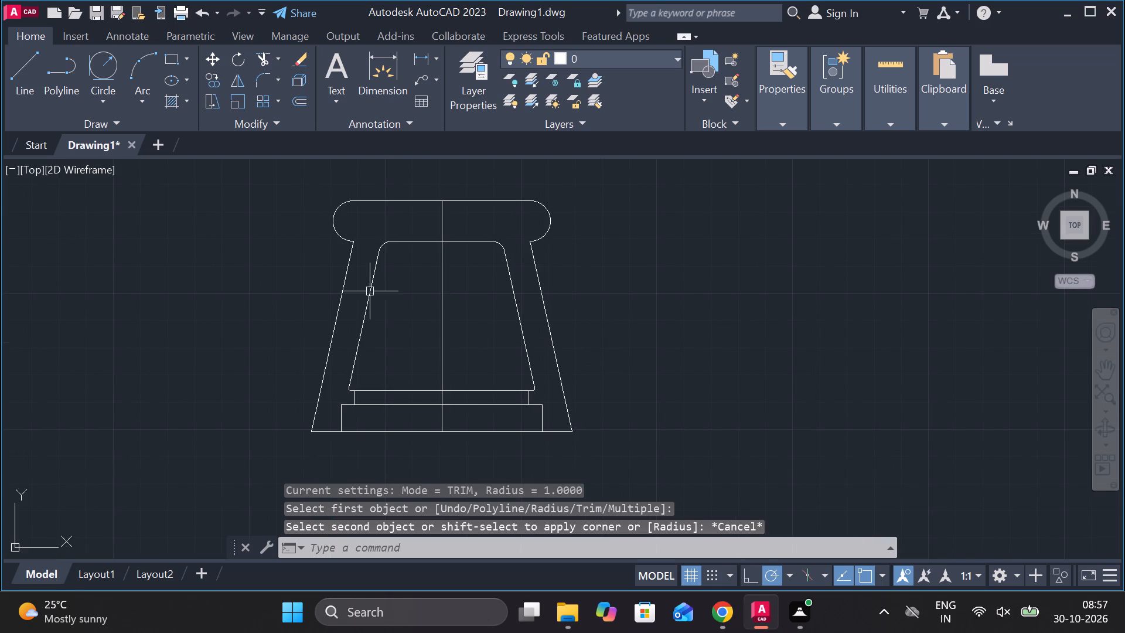
{"action": "scroll", "coordinate": [405, 293], "scroll_direction": "up", "scroll_amount": 2}
{"action": "middle_click_drag", "start_coordinate": [428, 295], "coordinate": [471, 432]}
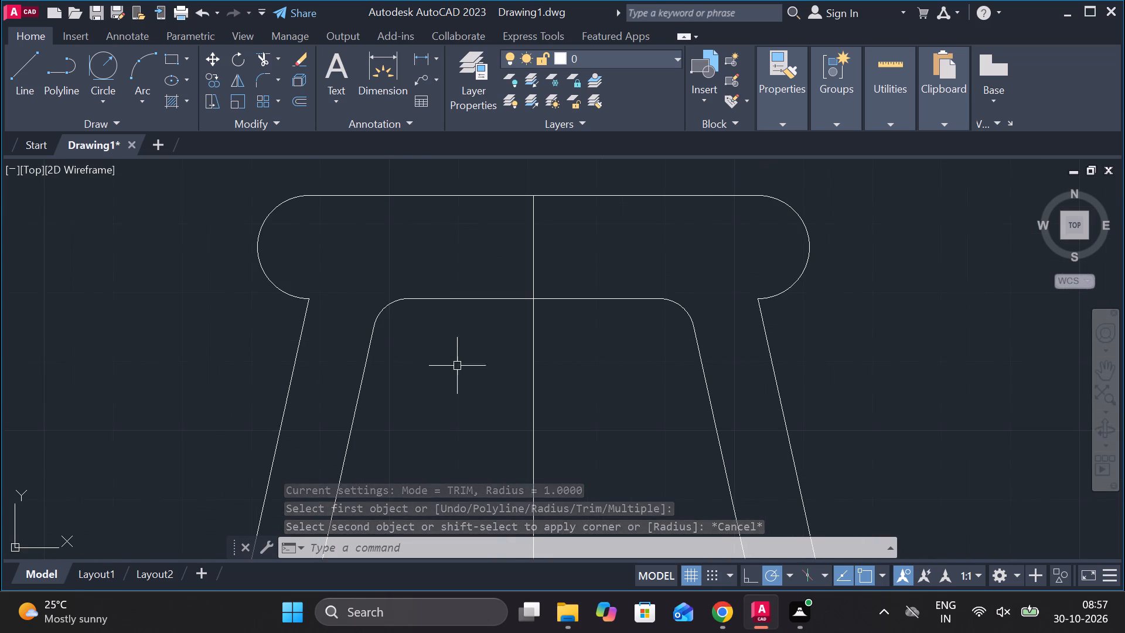
{"action": "key", "text": "space"}
{"action": "left_click", "coordinate": [359, 353]}
{"action": "left_click", "coordinate": [370, 349]}
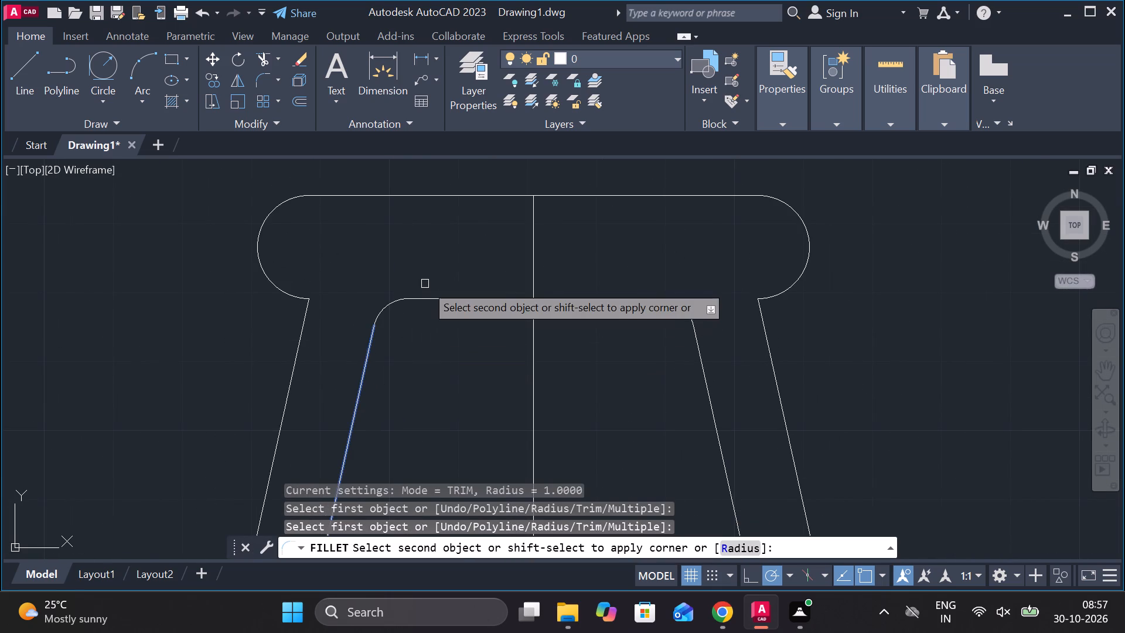
{"action": "left_click", "coordinate": [426, 298]}
{"action": "key", "text": "space"}
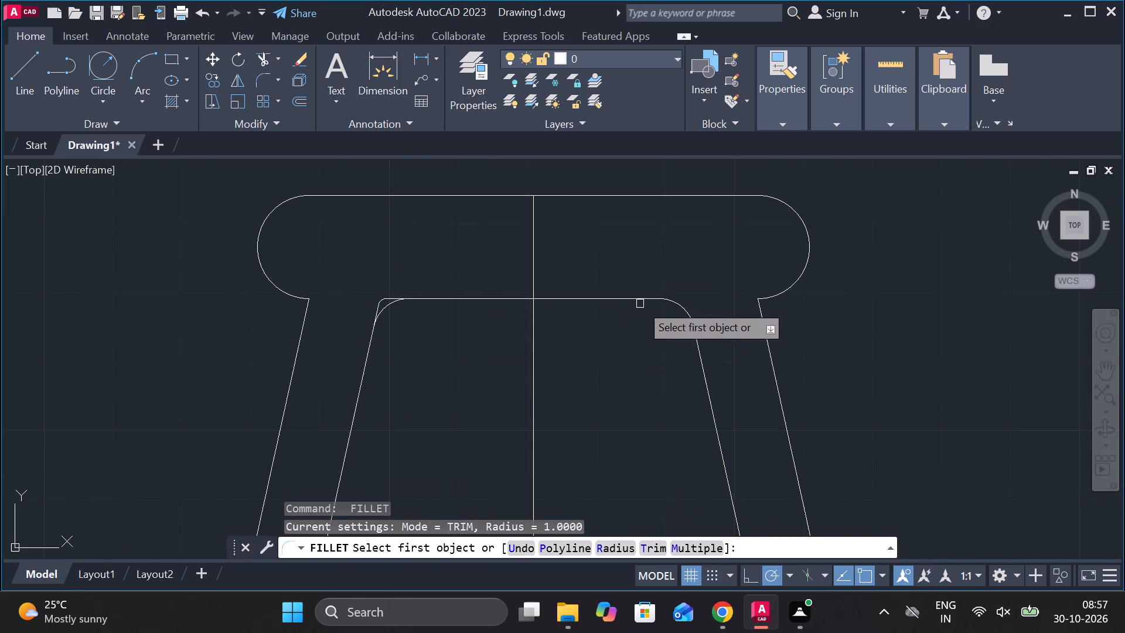
{"action": "left_click", "coordinate": [640, 304]}
{"action": "left_click", "coordinate": [638, 301]}
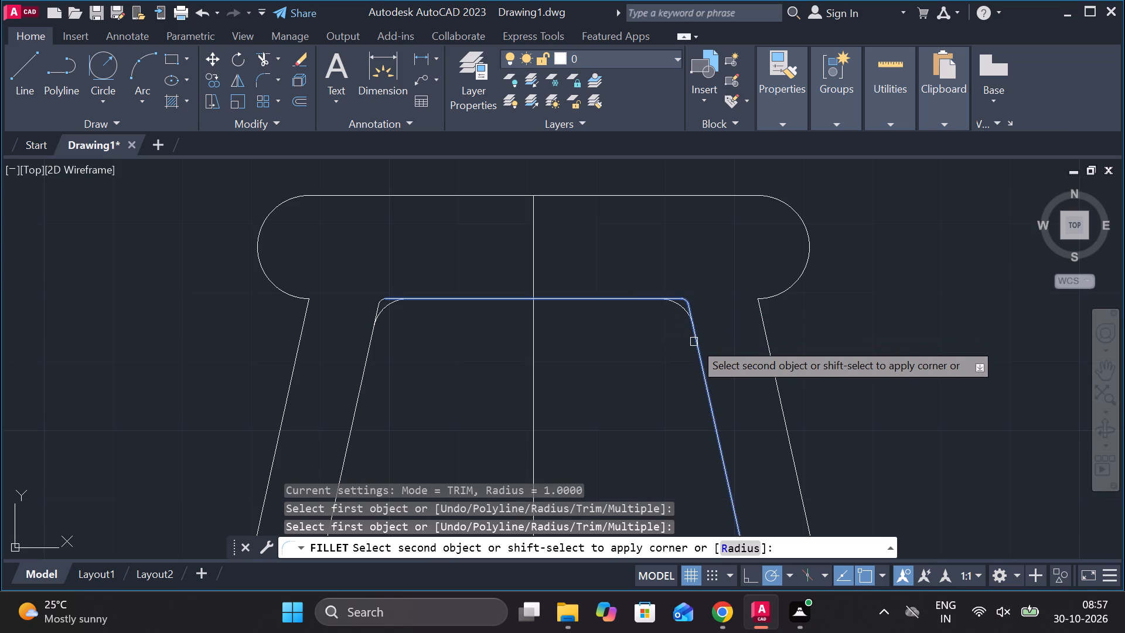
{"action": "left_click", "coordinate": [694, 342]}
{"action": "key", "text": "Escape"}
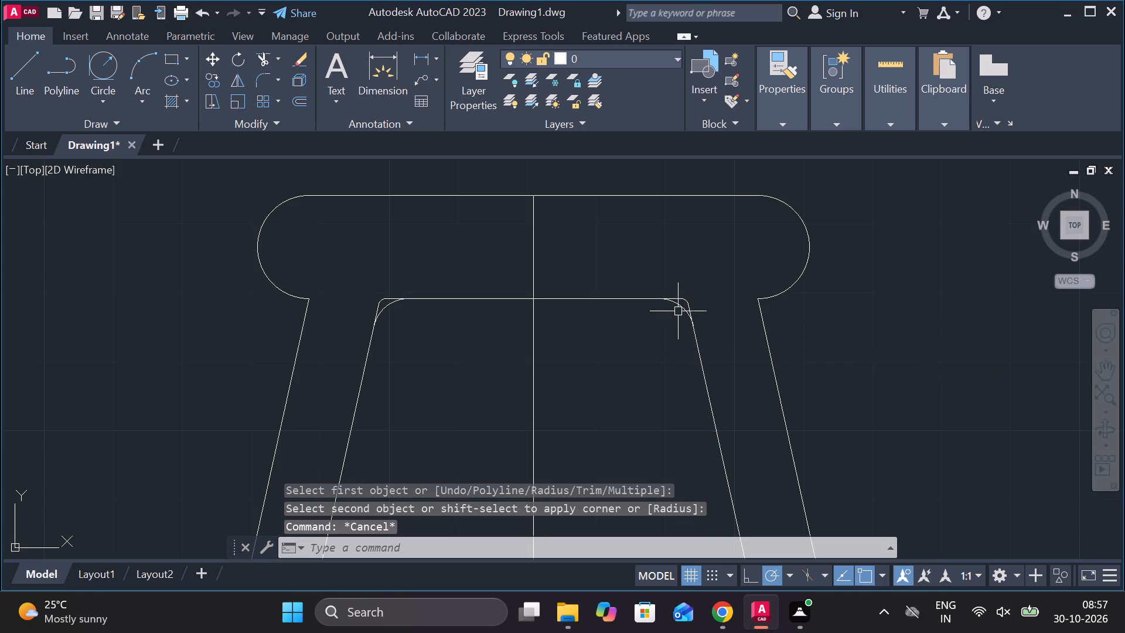
Erase the two larger leftover arcs at the inner outline's upper corners.
{"action": "left_click", "coordinate": [678, 303]}
{"action": "key", "text": "Escape"}
{"action": "left_click", "coordinate": [390, 309]}
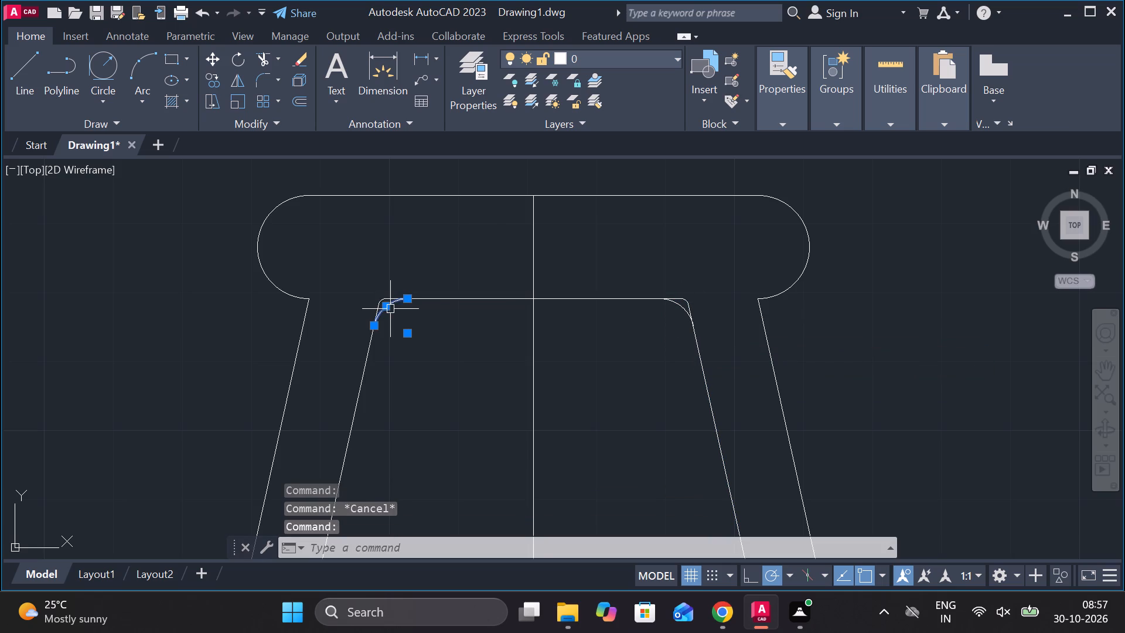
{"action": "left_click", "coordinate": [681, 309]}
{"action": "type", "text": "e"}
{"action": "key", "text": "space"}
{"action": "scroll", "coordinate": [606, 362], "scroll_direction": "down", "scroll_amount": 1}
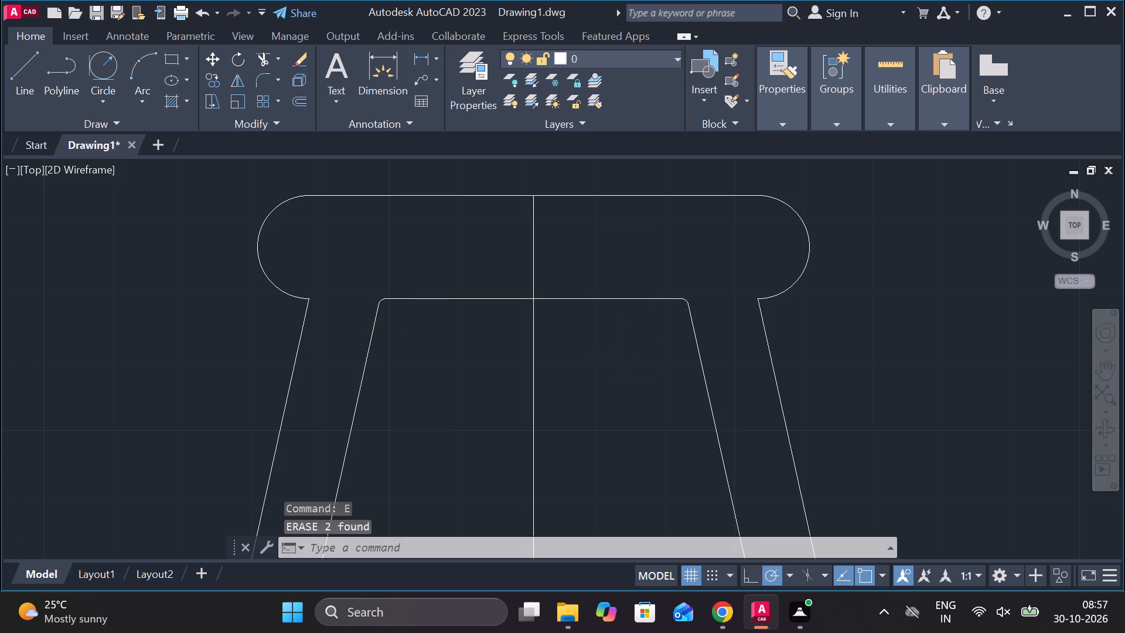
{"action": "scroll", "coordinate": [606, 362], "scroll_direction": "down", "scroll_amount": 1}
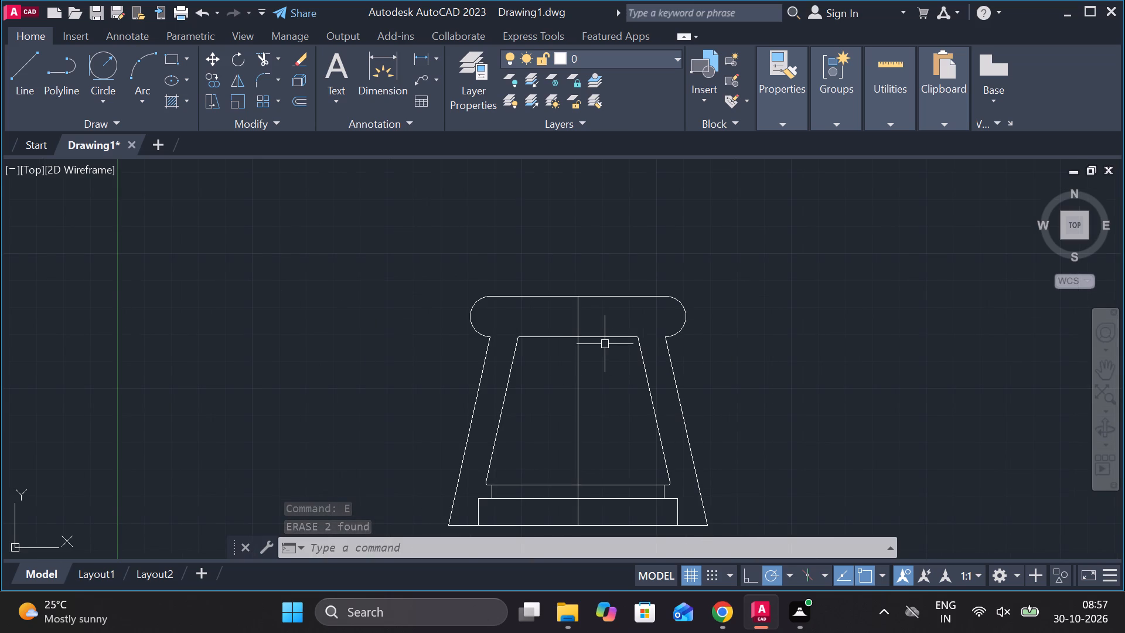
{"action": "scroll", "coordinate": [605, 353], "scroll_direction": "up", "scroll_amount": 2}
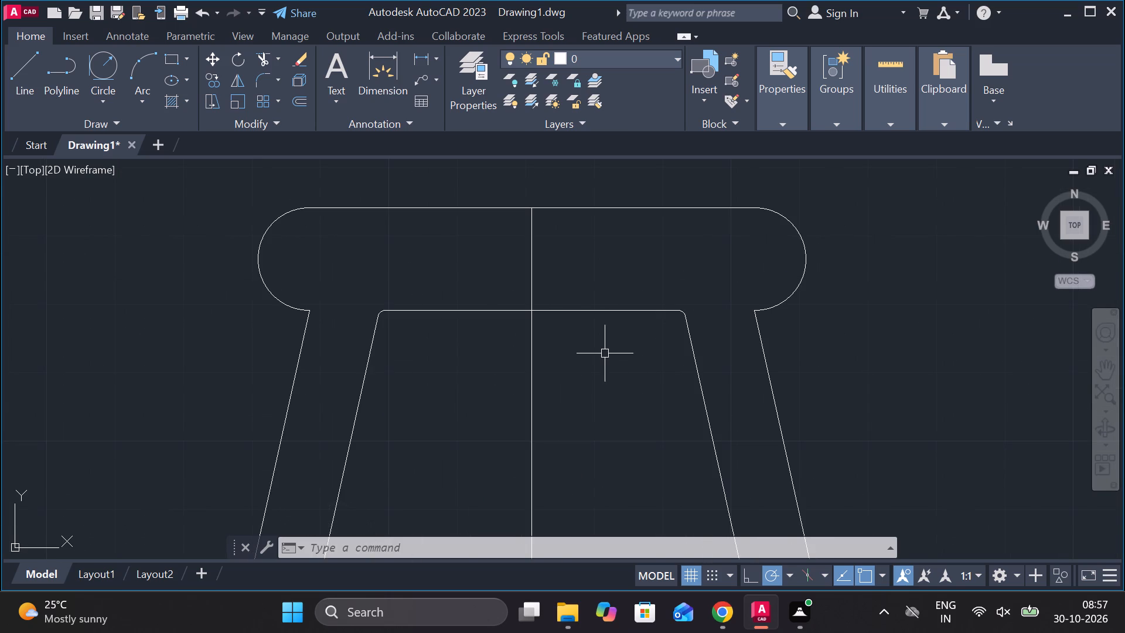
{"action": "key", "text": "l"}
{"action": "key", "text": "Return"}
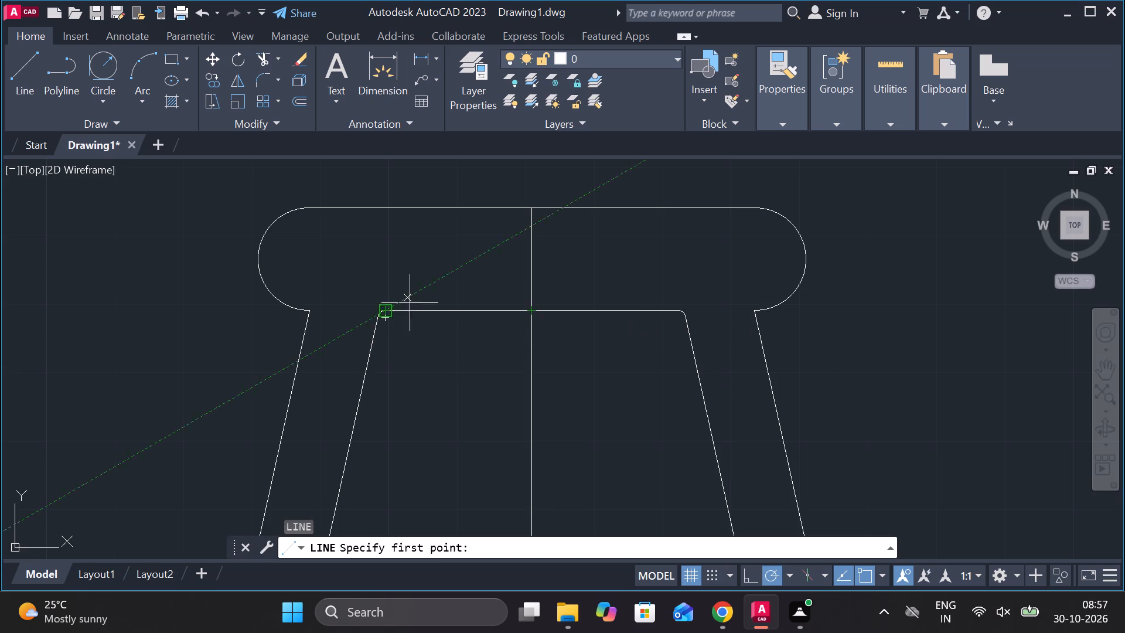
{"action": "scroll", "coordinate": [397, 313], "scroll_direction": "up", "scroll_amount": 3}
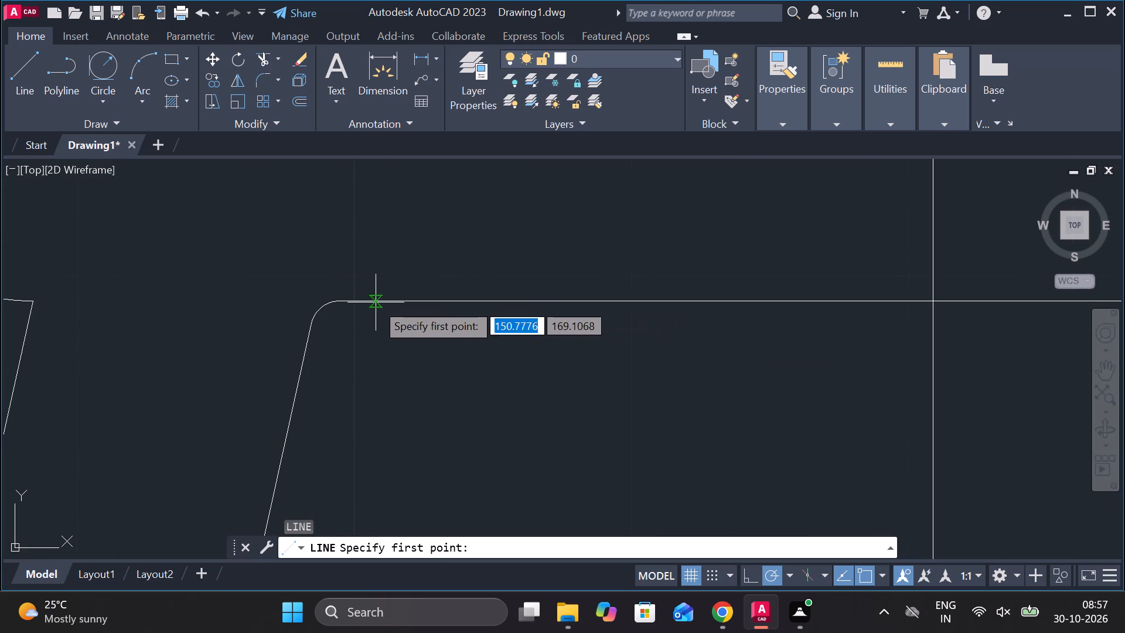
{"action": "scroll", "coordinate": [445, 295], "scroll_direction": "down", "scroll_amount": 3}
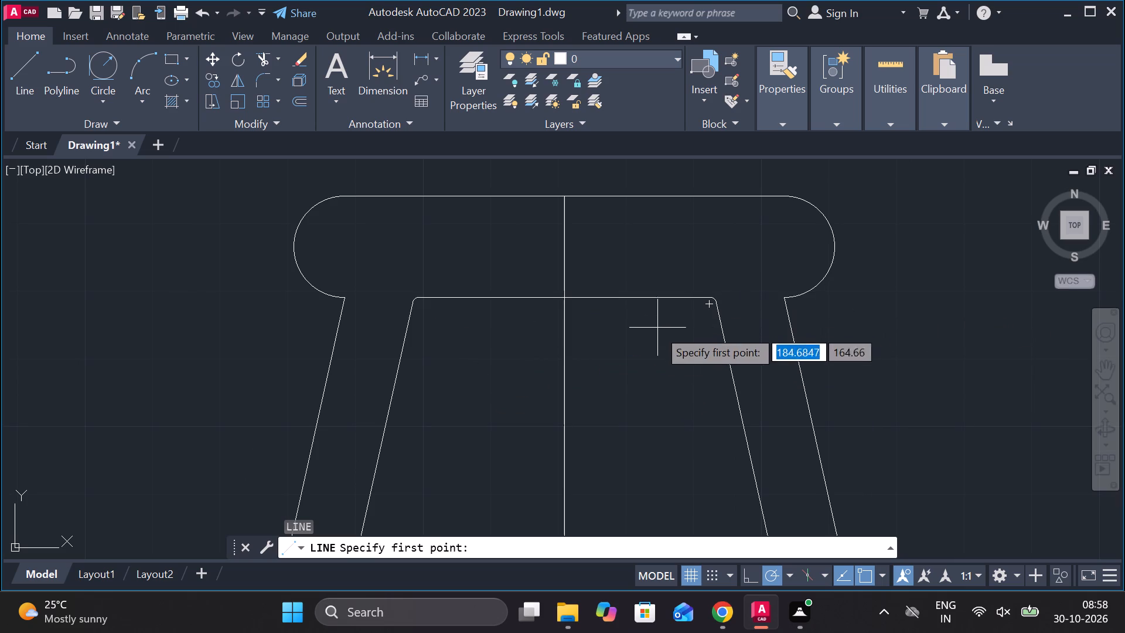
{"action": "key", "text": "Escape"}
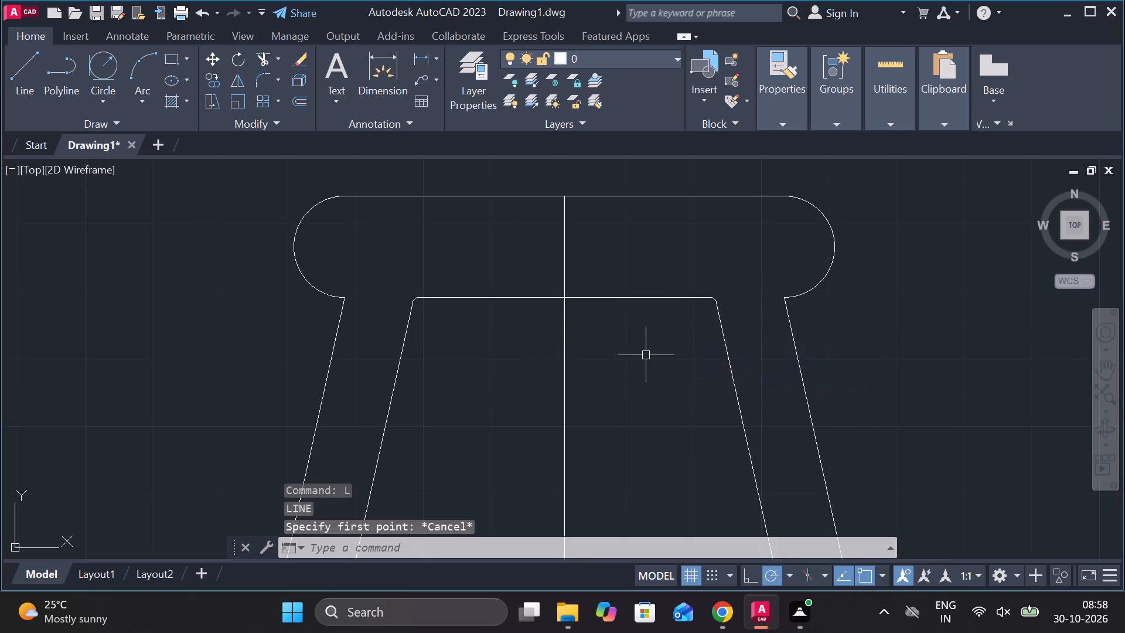
Draw a 35 by 5 recess above the inner outline's top edge with three lines, starting 17.7 right of the centre line.
{"action": "key", "text": "l"}
{"action": "key", "text": "Return"}
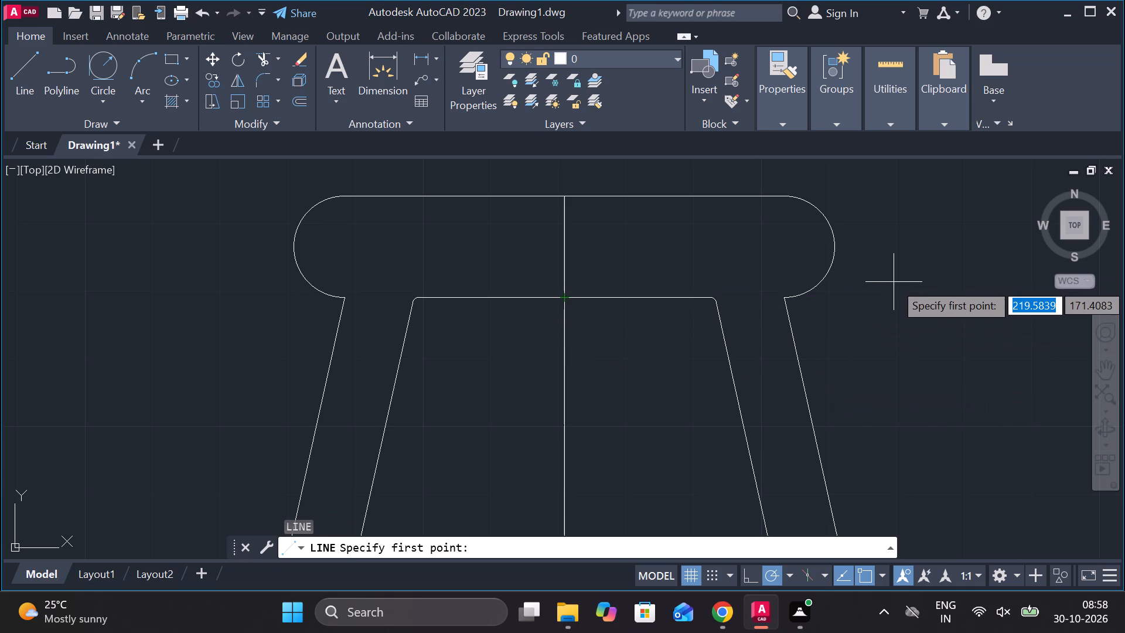
{"action": "type", "text": "17."}
{"action": "key", "text": "7"}
{"action": "key", "text": "Return"}
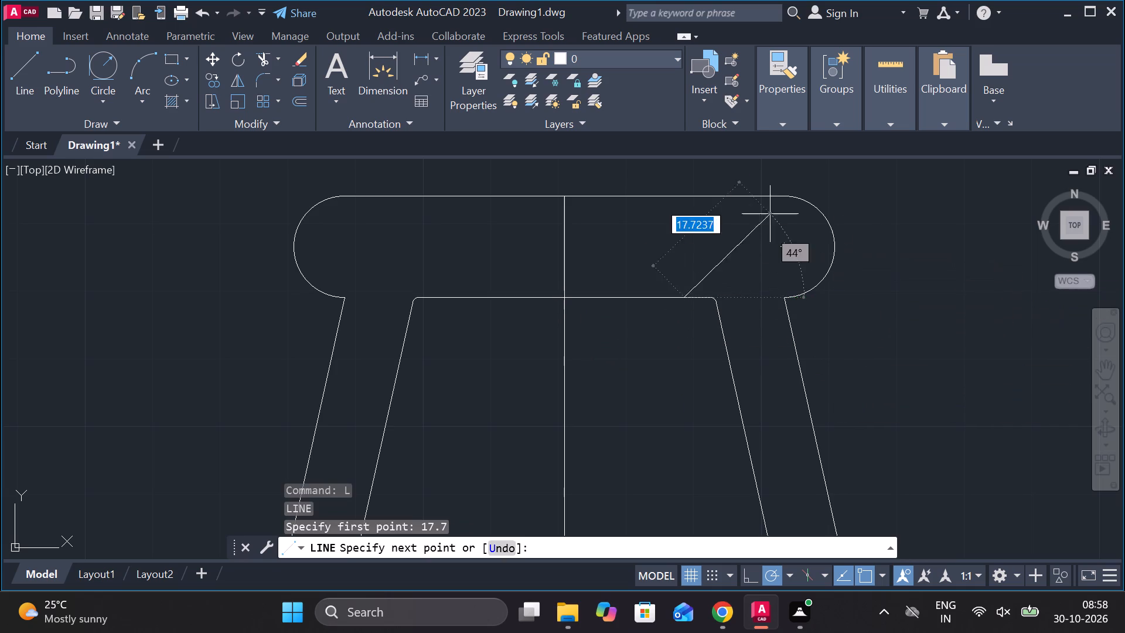
{"action": "key", "text": "6"}
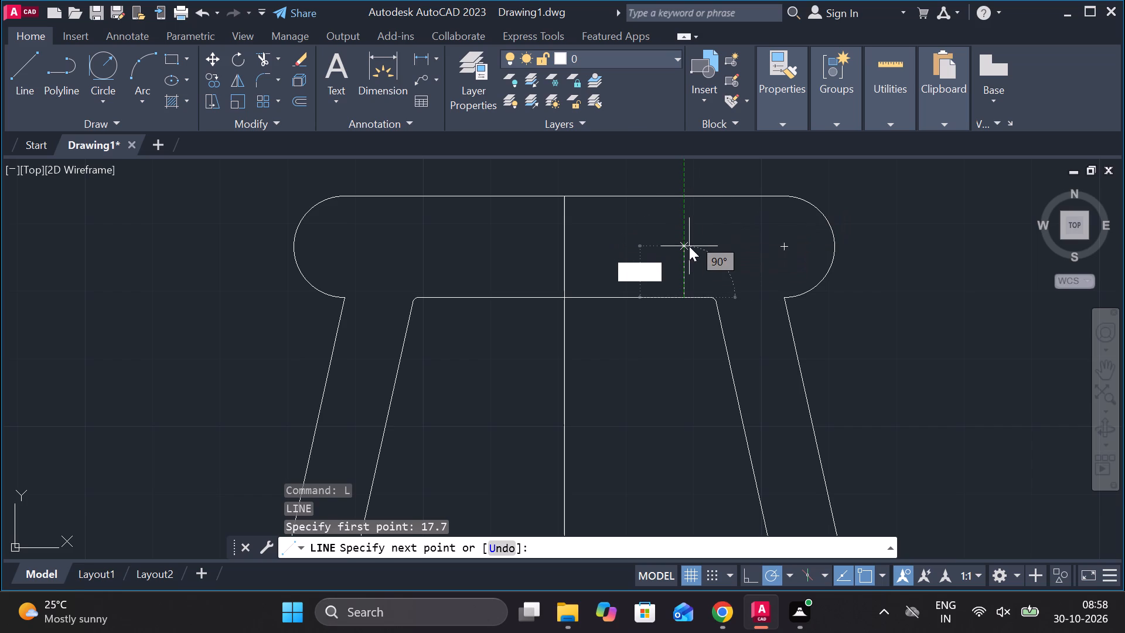
{"action": "key", "text": "BackSpace"}
{"action": "type", "text": "5"}
{"action": "key", "text": "space"}
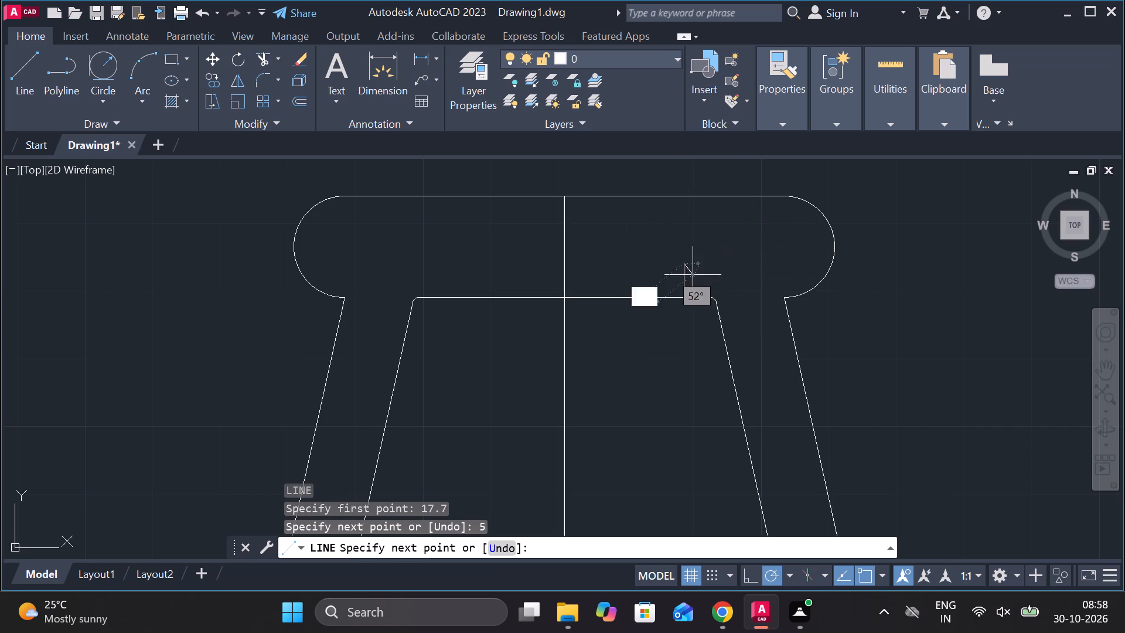
{"action": "type", "text": "35"}
{"action": "key", "text": "space"}
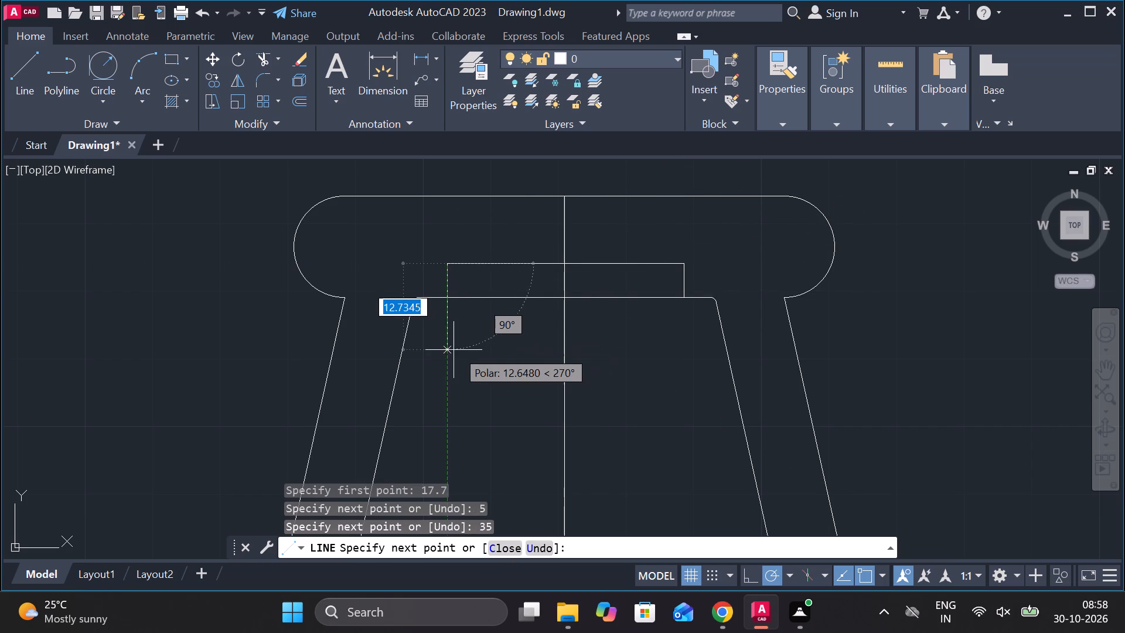
{"action": "type", "text": "5"}
{"action": "key", "text": "space"}
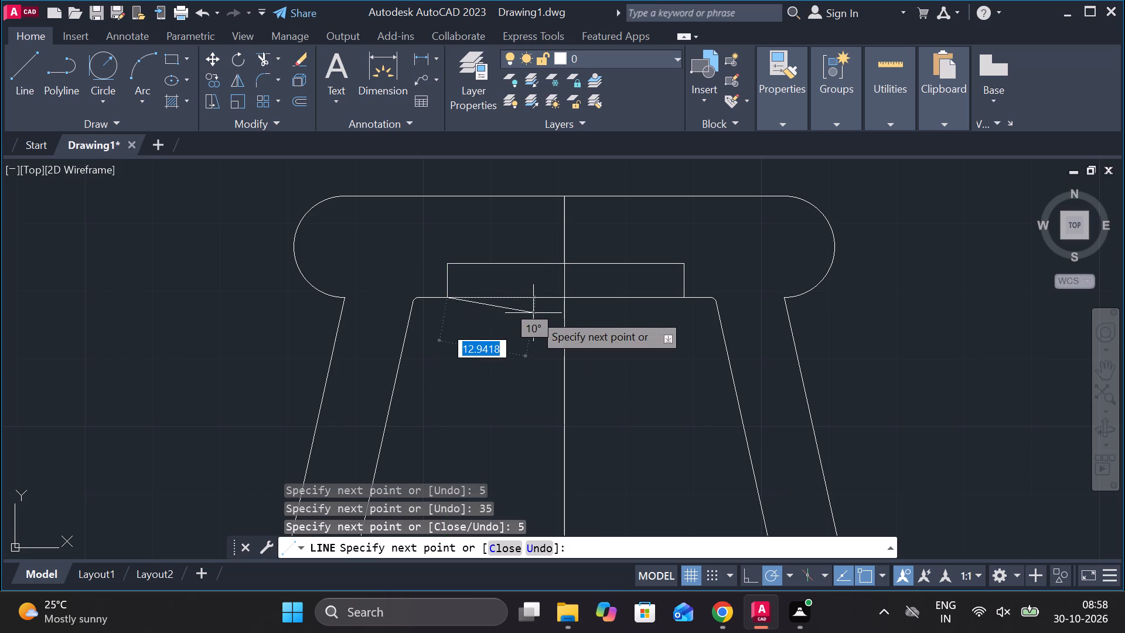
{"action": "key", "text": "Escape"}
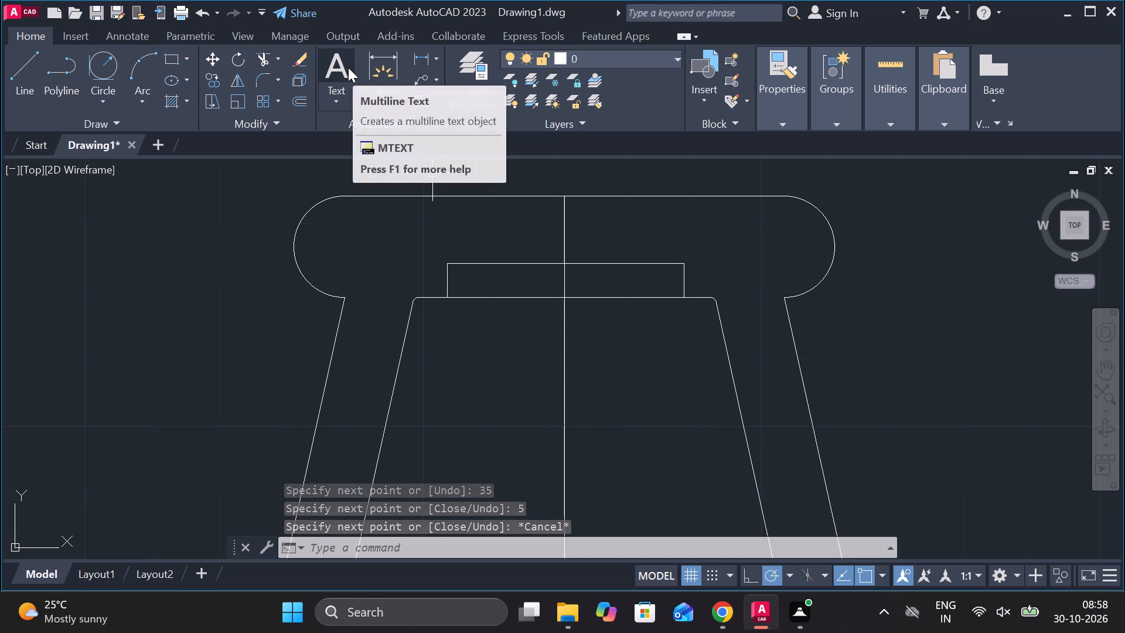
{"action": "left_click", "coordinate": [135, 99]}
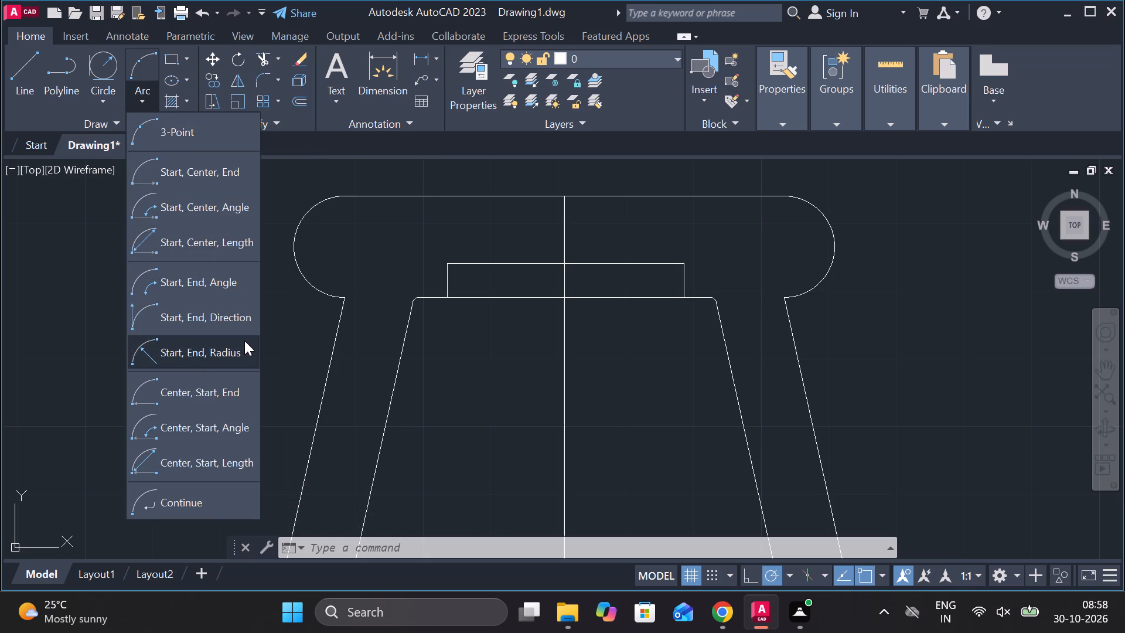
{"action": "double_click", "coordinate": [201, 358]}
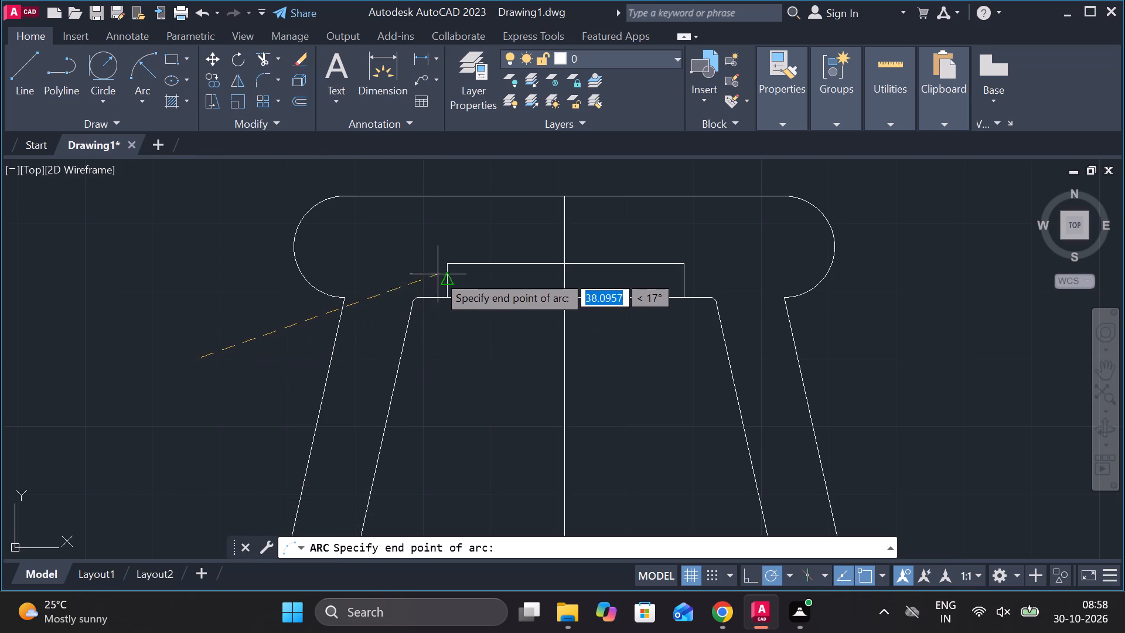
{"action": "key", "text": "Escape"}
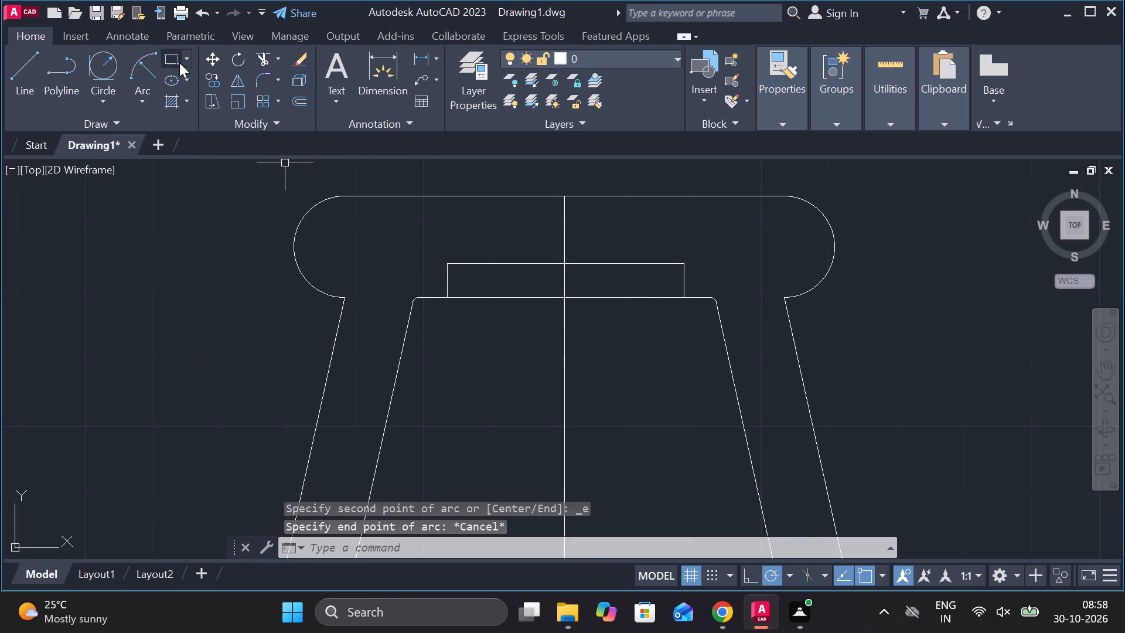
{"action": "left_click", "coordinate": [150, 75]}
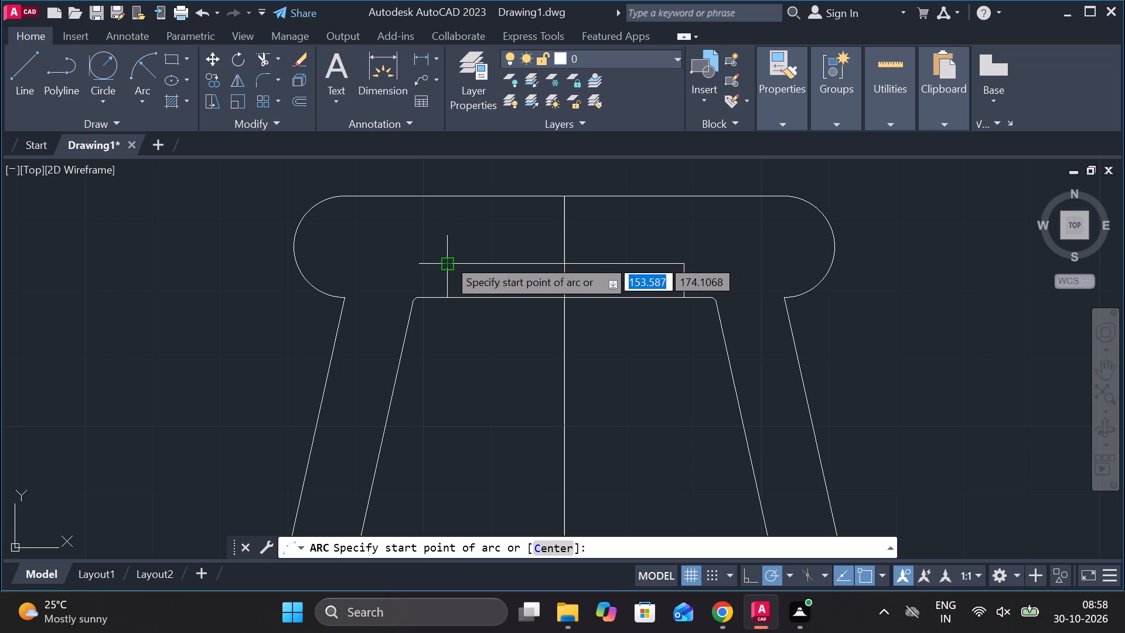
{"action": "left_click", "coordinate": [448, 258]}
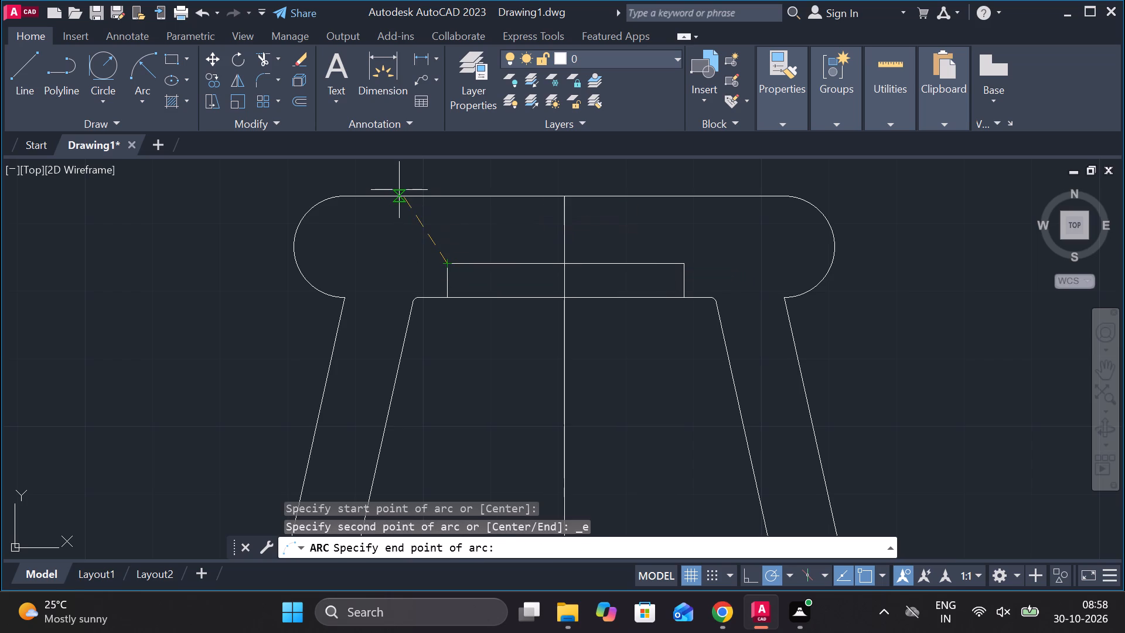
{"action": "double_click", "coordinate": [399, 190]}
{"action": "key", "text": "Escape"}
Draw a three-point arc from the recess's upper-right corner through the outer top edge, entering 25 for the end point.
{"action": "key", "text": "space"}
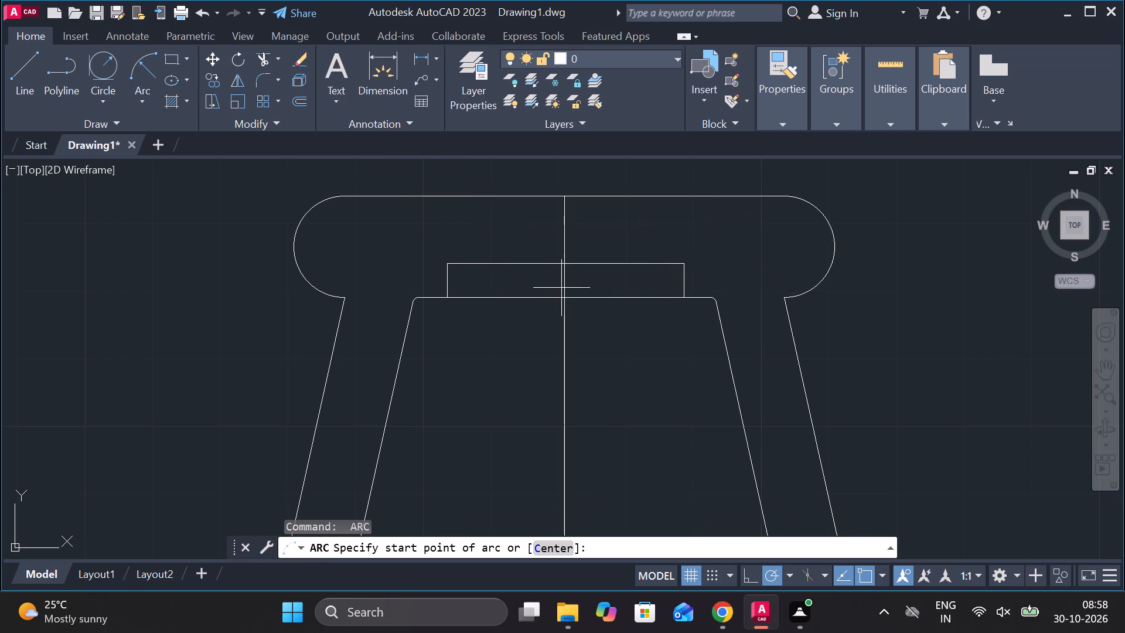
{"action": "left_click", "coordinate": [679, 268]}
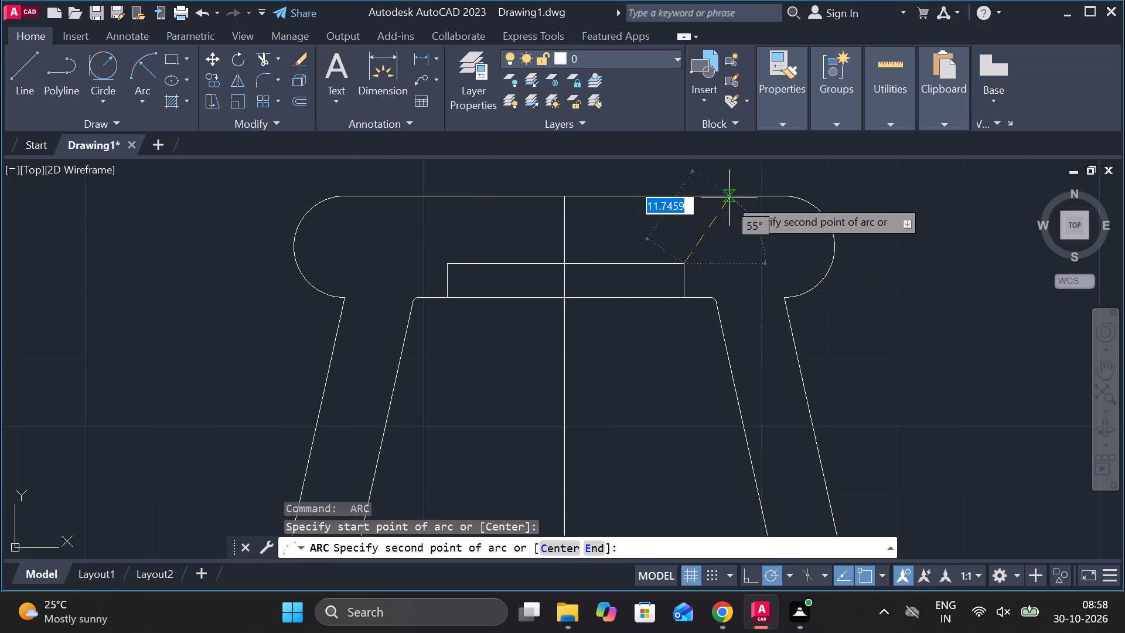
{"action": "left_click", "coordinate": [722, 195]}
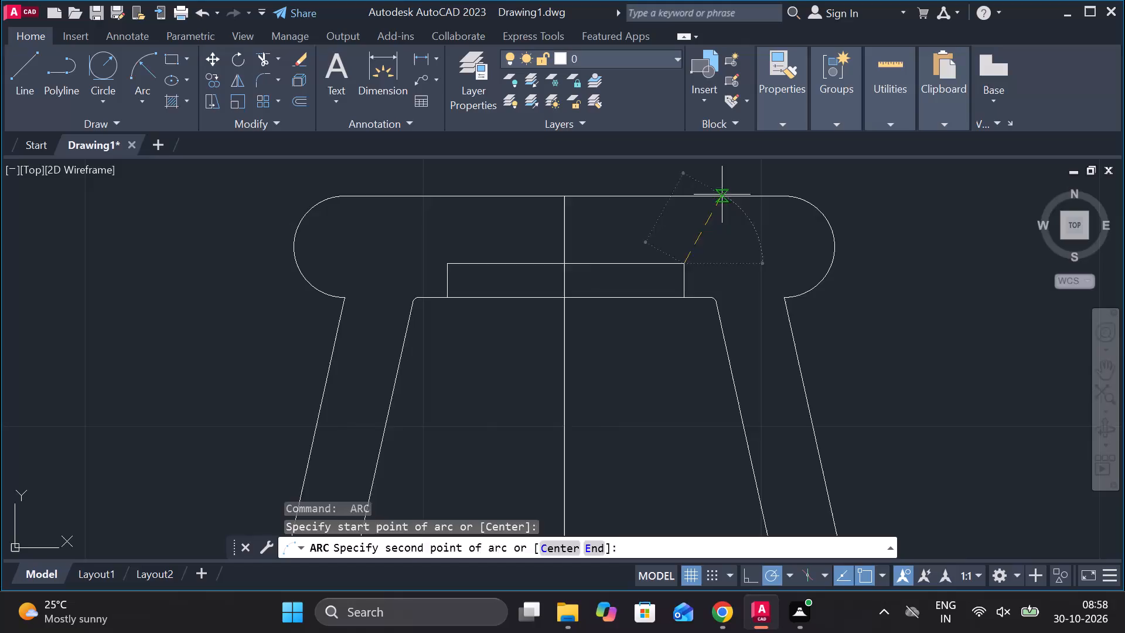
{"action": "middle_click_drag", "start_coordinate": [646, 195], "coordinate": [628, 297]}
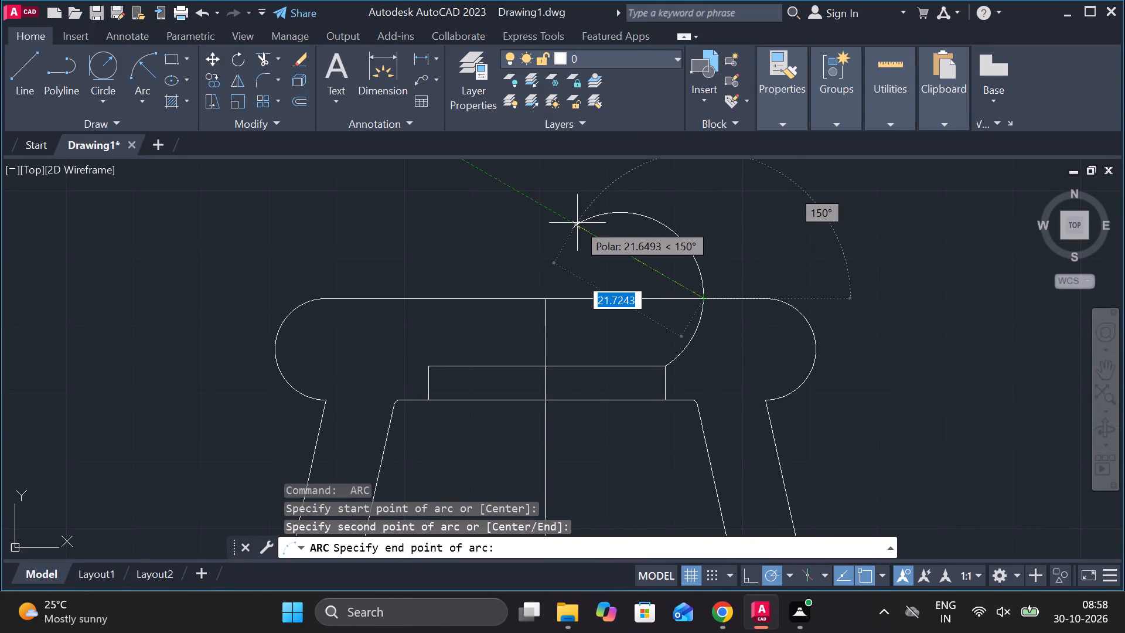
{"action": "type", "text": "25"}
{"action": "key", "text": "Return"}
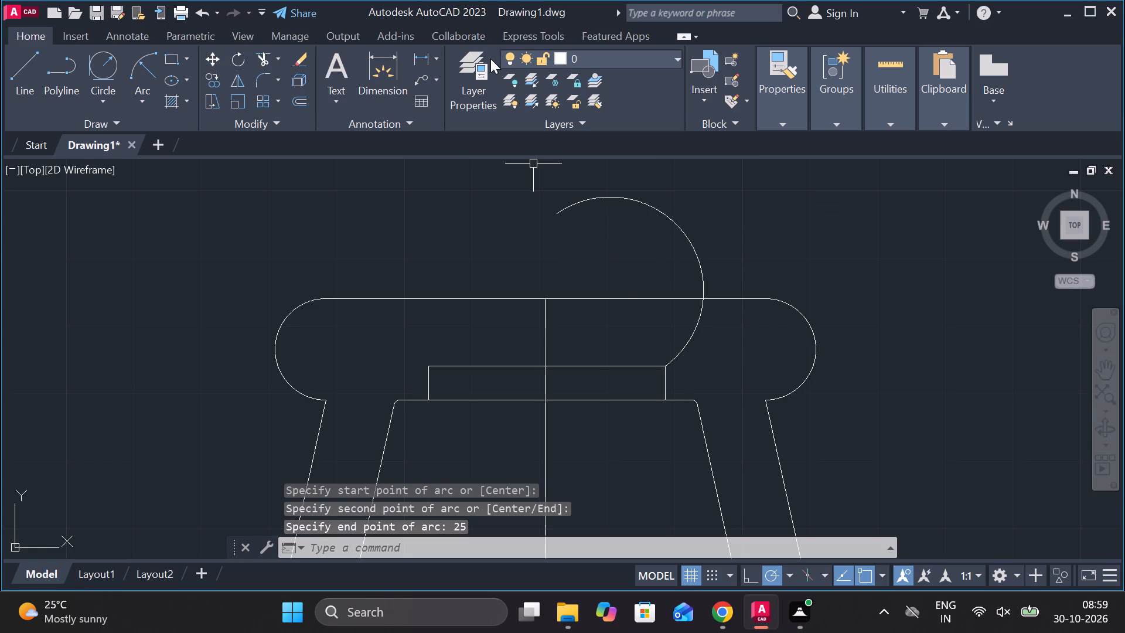
Check the new arc's radius with a radius dimension, without placing it.
{"action": "left_click", "coordinate": [436, 55]}
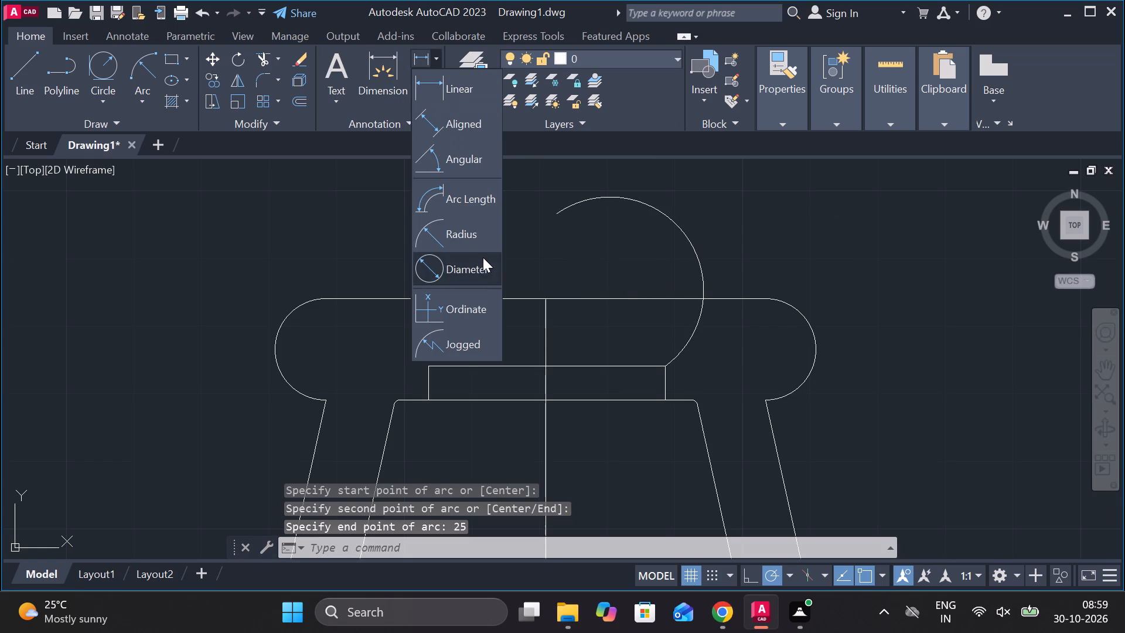
{"action": "left_click", "coordinate": [458, 237]}
{"action": "left_click", "coordinate": [688, 325]}
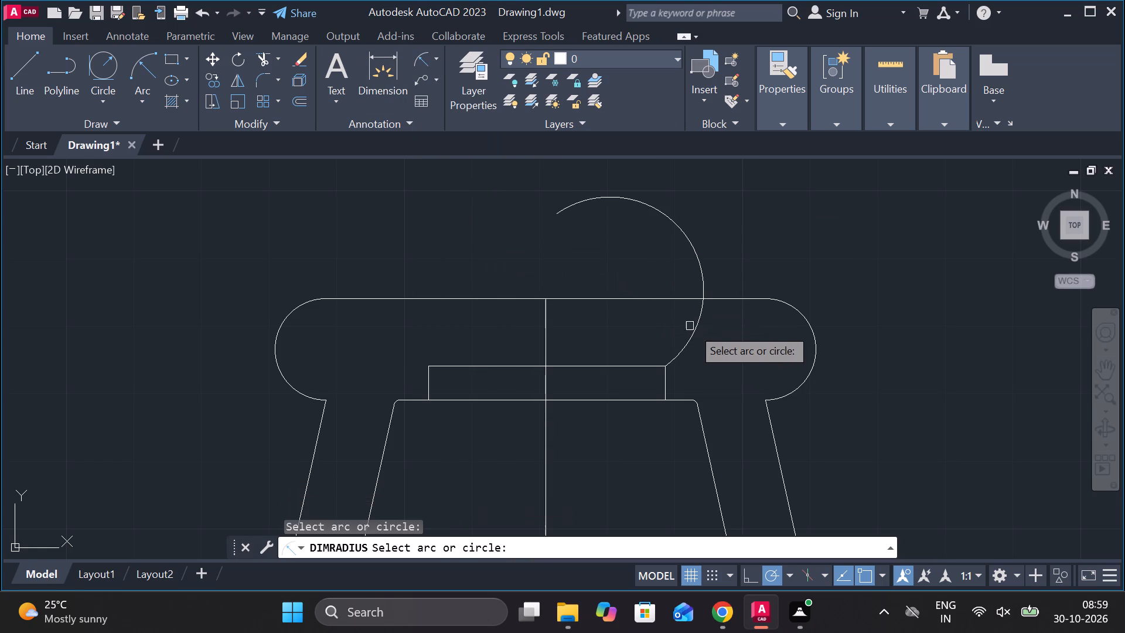
{"action": "left_click", "coordinate": [702, 331]}
{"action": "left_click", "coordinate": [697, 331]}
{"action": "scroll", "coordinate": [697, 331], "scroll_direction": "up", "scroll_amount": 3}
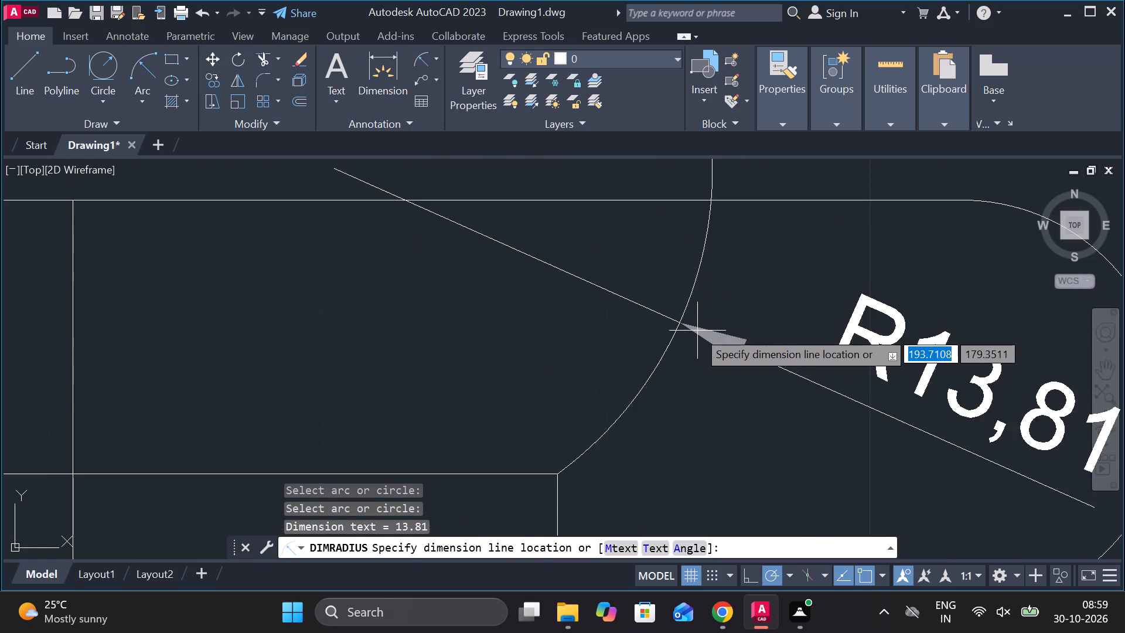
{"action": "scroll", "coordinate": [697, 331], "scroll_direction": "down", "scroll_amount": 3}
{"action": "key", "text": "Escape"}
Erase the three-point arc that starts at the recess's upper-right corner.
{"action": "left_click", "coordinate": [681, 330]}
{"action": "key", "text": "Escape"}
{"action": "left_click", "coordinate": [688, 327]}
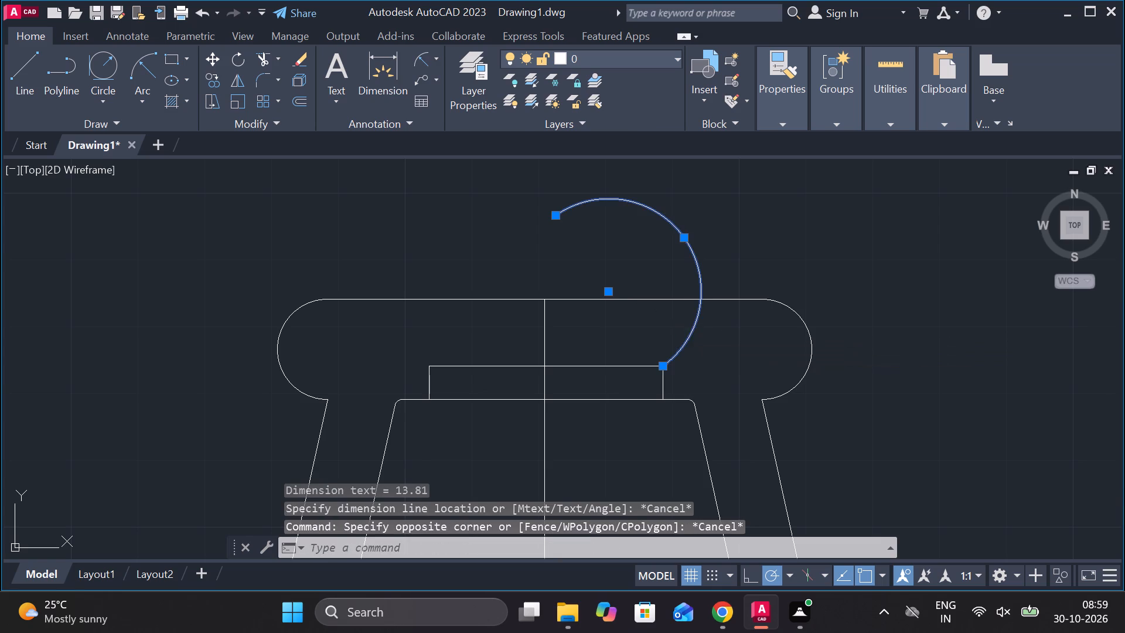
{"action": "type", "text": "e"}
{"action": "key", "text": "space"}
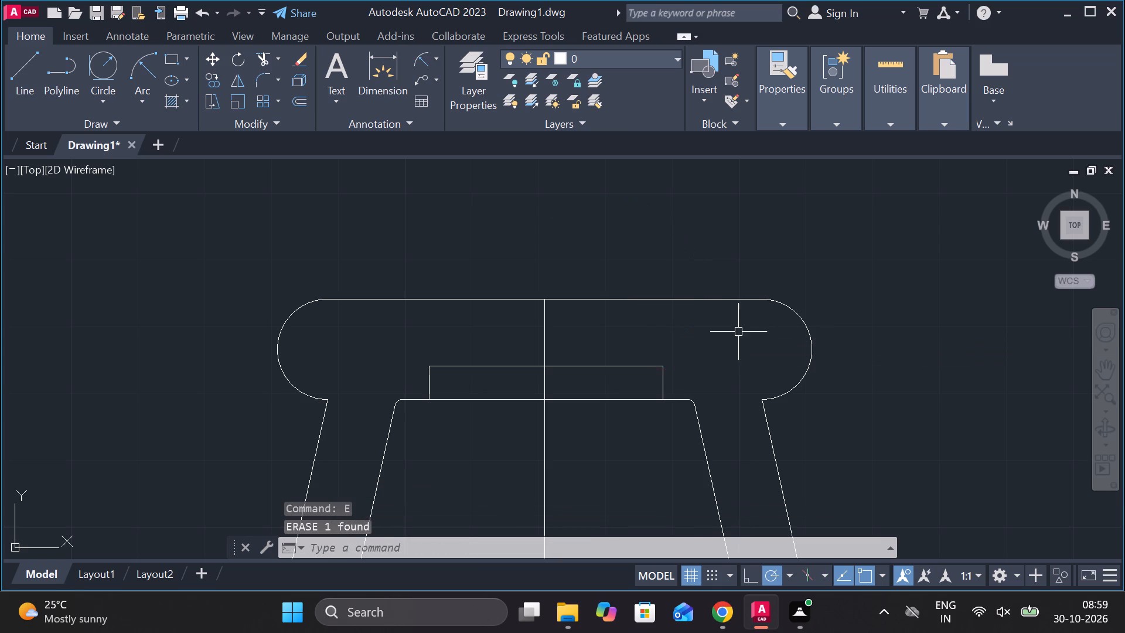
Draw a start-end-radius arc of radius 25 from the recess's upper-right corner to the outer top edge.
{"action": "left_click", "coordinate": [152, 68]}
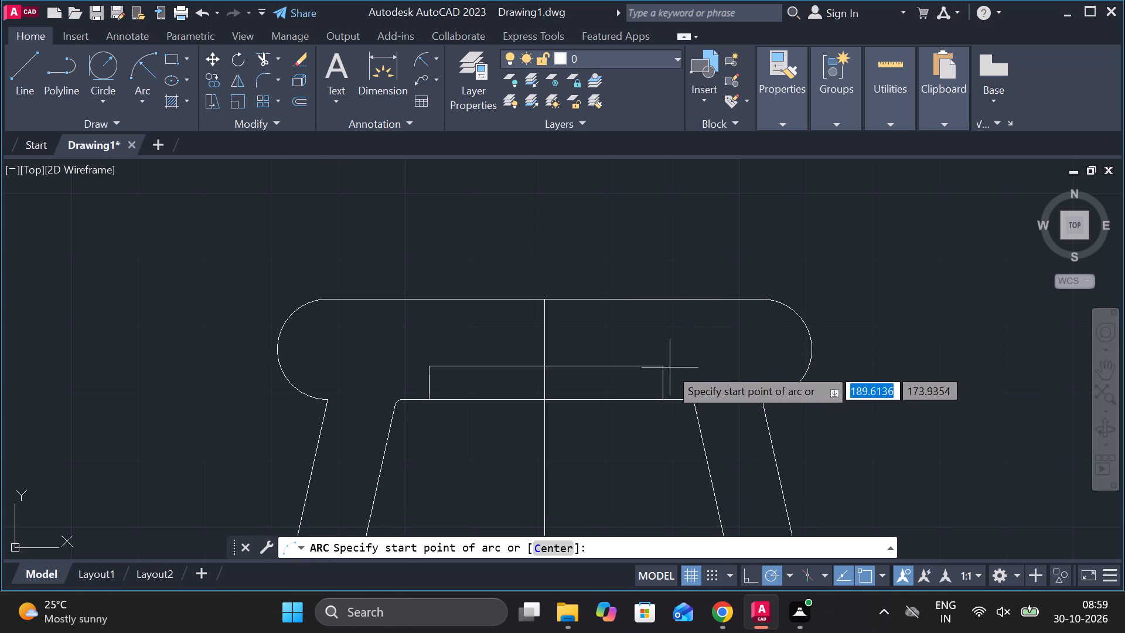
{"action": "left_click", "coordinate": [661, 366]}
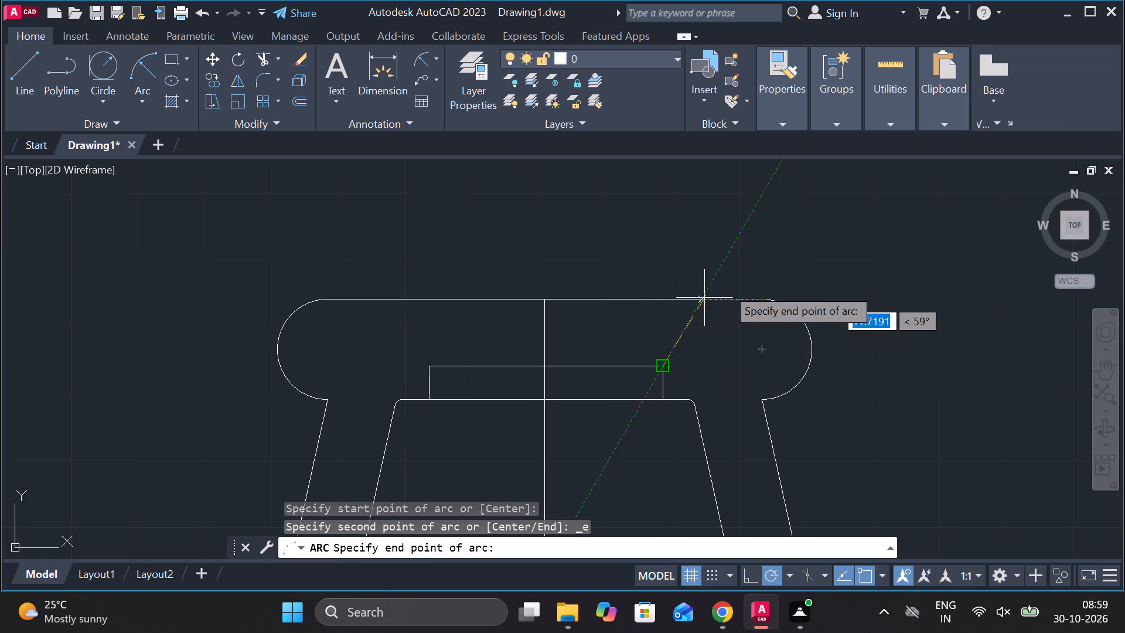
{"action": "left_click", "coordinate": [703, 297]}
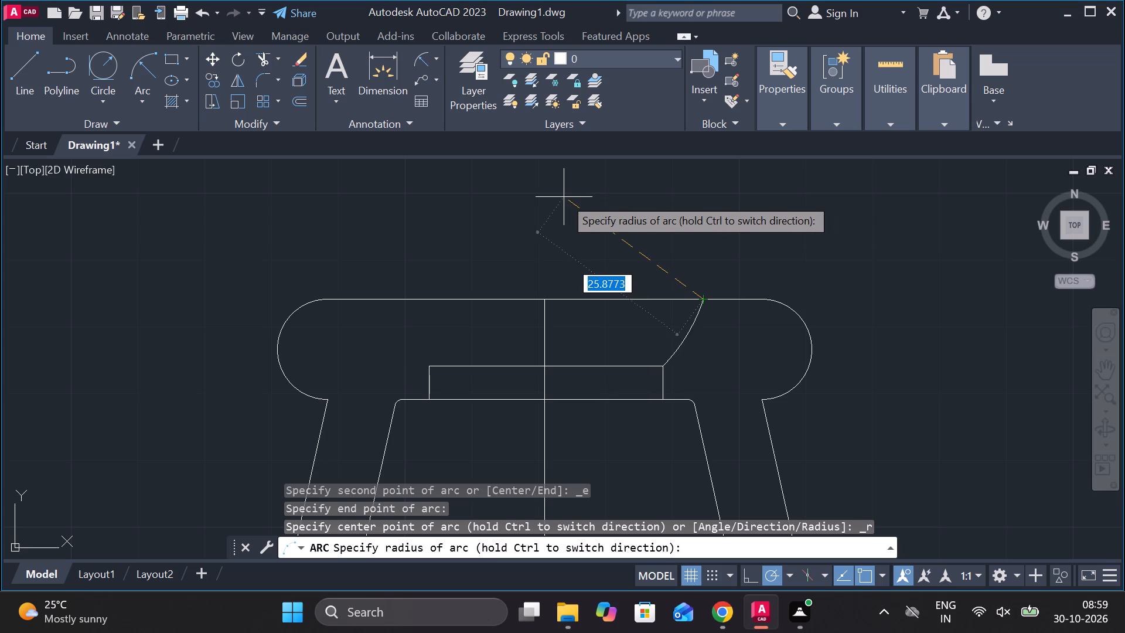
{"action": "type", "text": "25"}
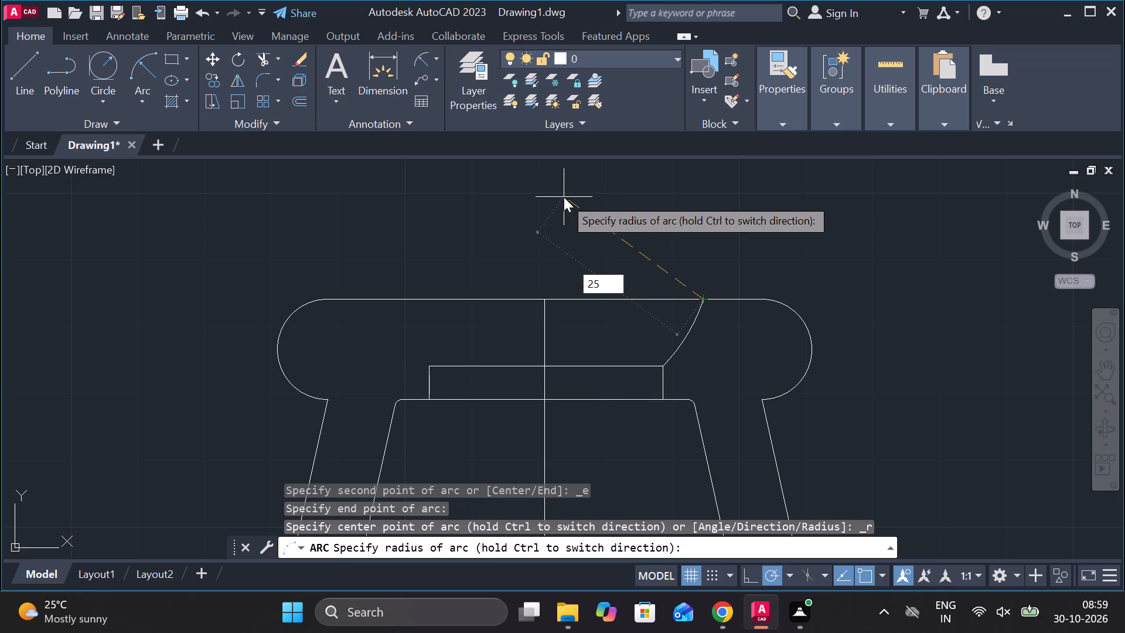
{"action": "key", "text": "Return"}
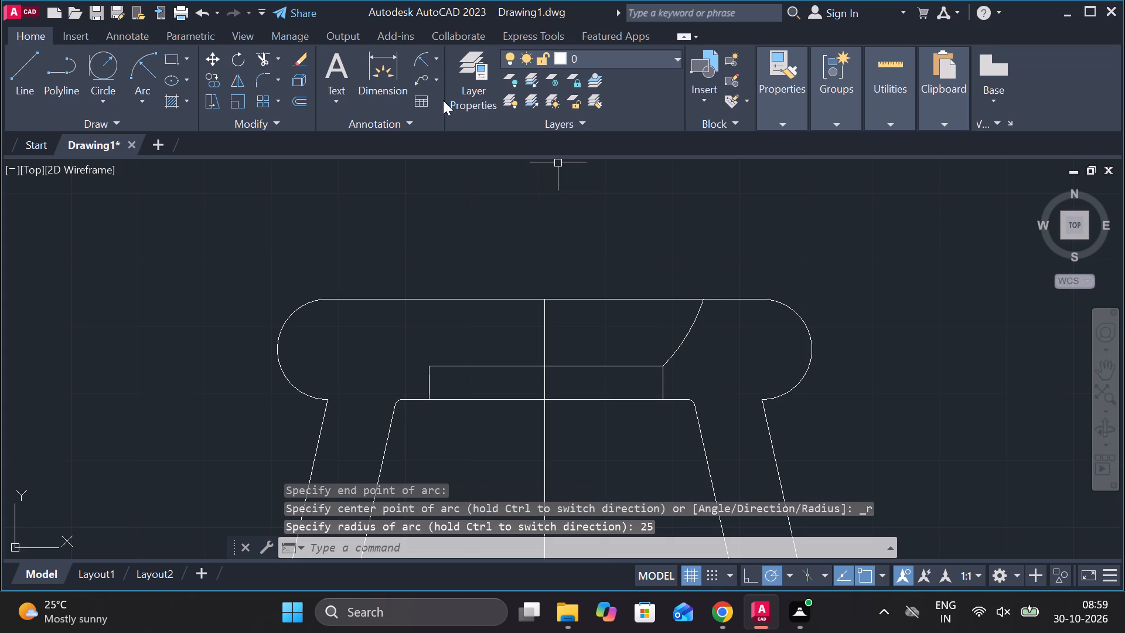
Check the new arc's radius with a radius dimension, without placing it.
{"action": "left_click", "coordinate": [411, 49]}
{"action": "left_click", "coordinate": [680, 334]}
{"action": "left_click", "coordinate": [688, 338]}
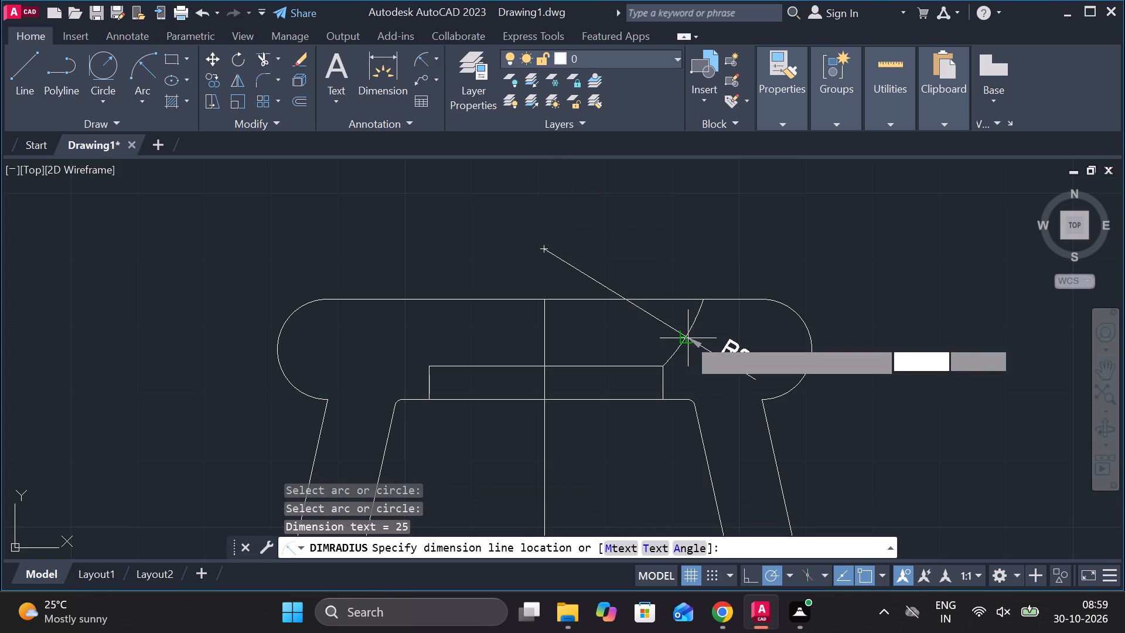
{"action": "scroll", "coordinate": [688, 338], "scroll_direction": "up", "scroll_amount": 3}
{"action": "scroll", "coordinate": [688, 338], "scroll_direction": "down", "scroll_amount": 4}
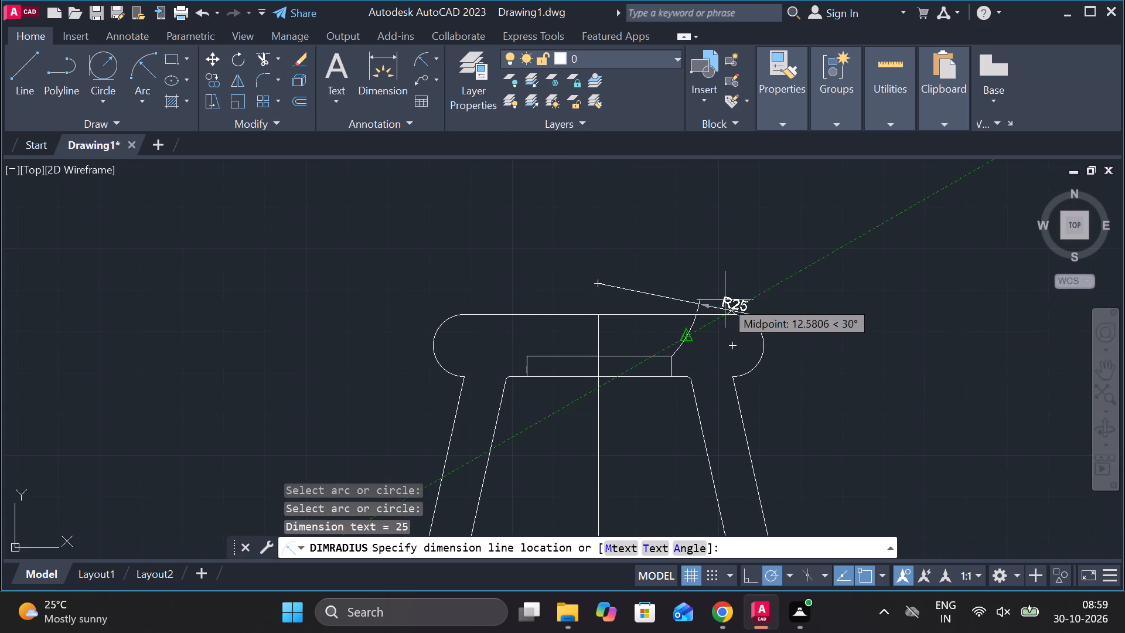
{"action": "key", "text": "Escape"}
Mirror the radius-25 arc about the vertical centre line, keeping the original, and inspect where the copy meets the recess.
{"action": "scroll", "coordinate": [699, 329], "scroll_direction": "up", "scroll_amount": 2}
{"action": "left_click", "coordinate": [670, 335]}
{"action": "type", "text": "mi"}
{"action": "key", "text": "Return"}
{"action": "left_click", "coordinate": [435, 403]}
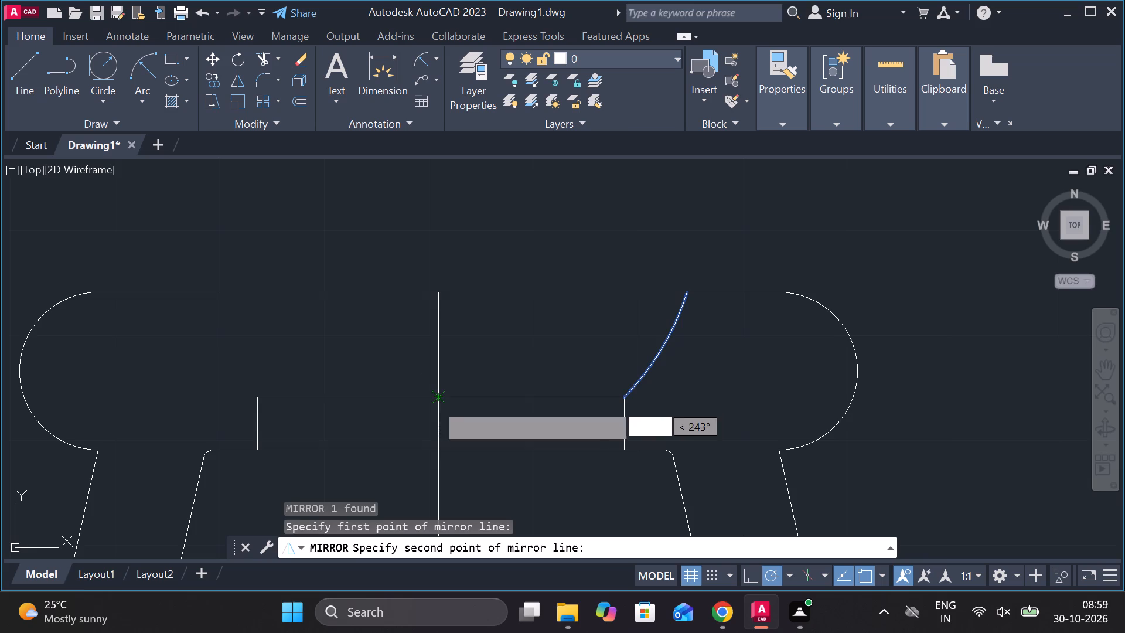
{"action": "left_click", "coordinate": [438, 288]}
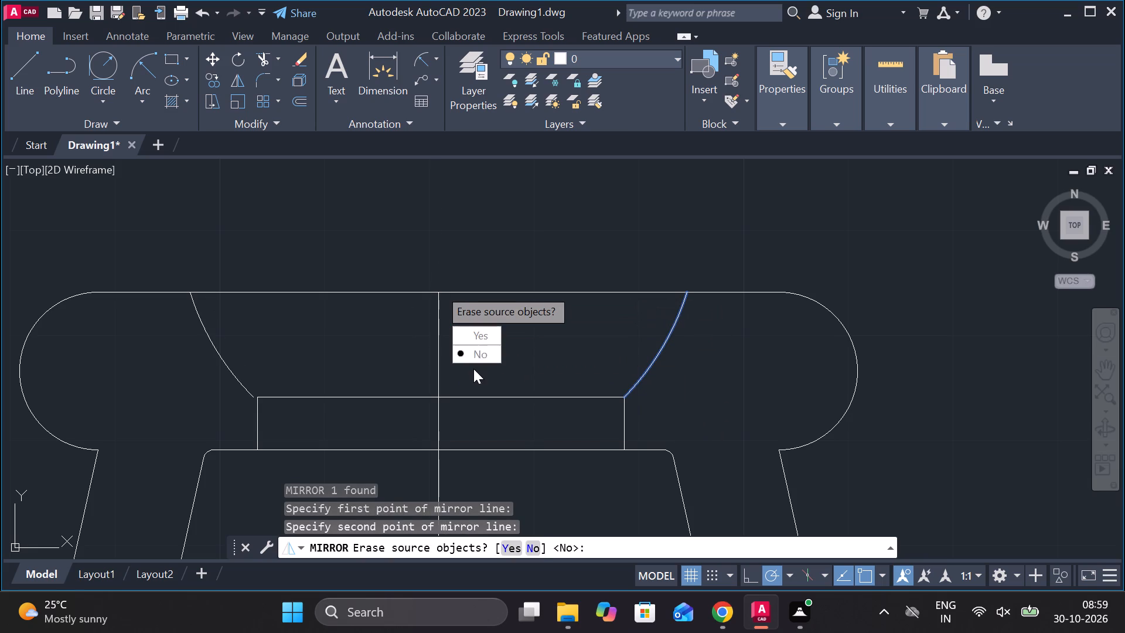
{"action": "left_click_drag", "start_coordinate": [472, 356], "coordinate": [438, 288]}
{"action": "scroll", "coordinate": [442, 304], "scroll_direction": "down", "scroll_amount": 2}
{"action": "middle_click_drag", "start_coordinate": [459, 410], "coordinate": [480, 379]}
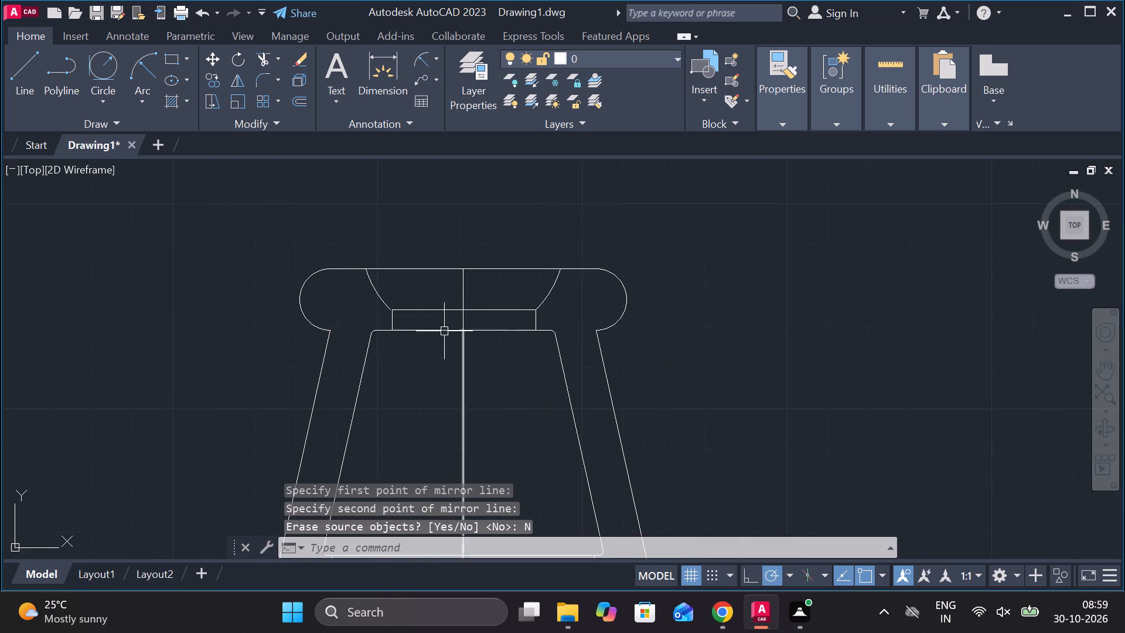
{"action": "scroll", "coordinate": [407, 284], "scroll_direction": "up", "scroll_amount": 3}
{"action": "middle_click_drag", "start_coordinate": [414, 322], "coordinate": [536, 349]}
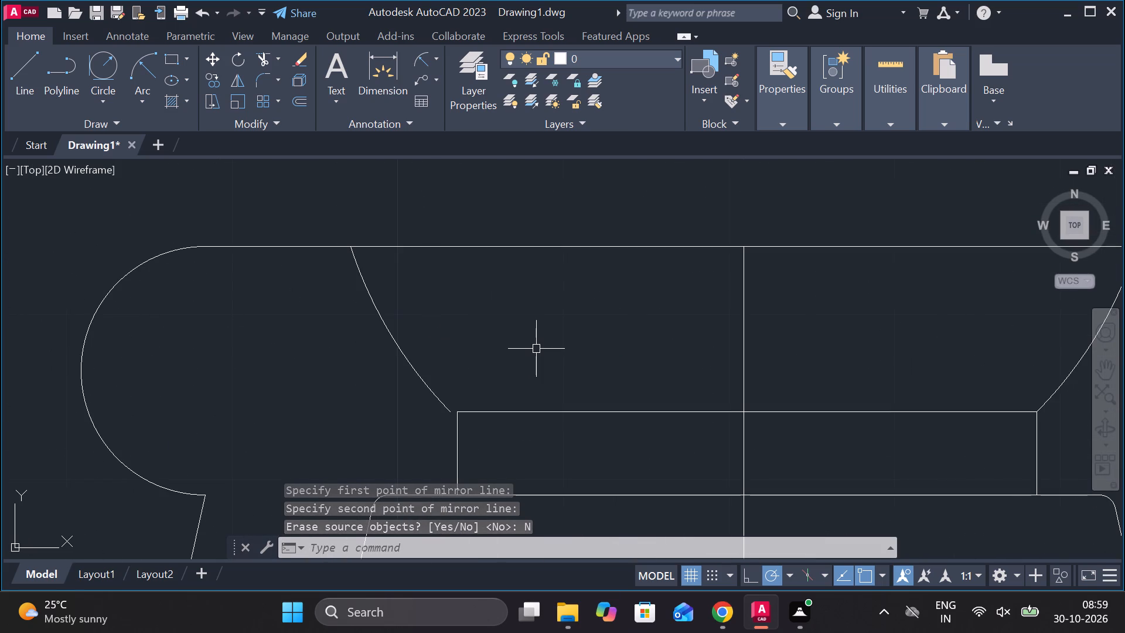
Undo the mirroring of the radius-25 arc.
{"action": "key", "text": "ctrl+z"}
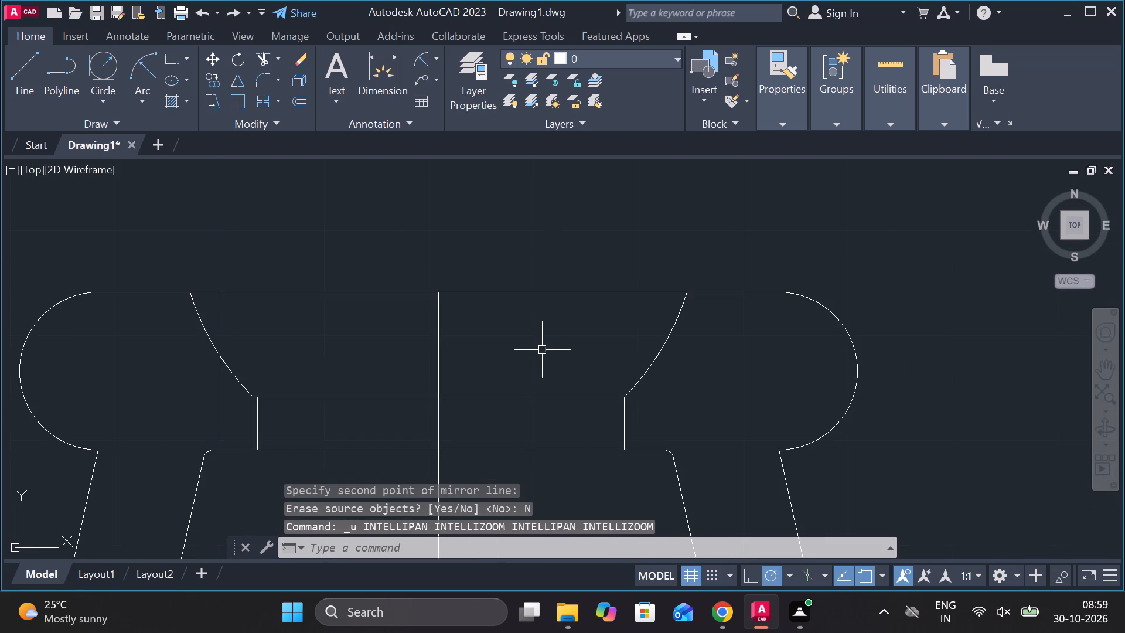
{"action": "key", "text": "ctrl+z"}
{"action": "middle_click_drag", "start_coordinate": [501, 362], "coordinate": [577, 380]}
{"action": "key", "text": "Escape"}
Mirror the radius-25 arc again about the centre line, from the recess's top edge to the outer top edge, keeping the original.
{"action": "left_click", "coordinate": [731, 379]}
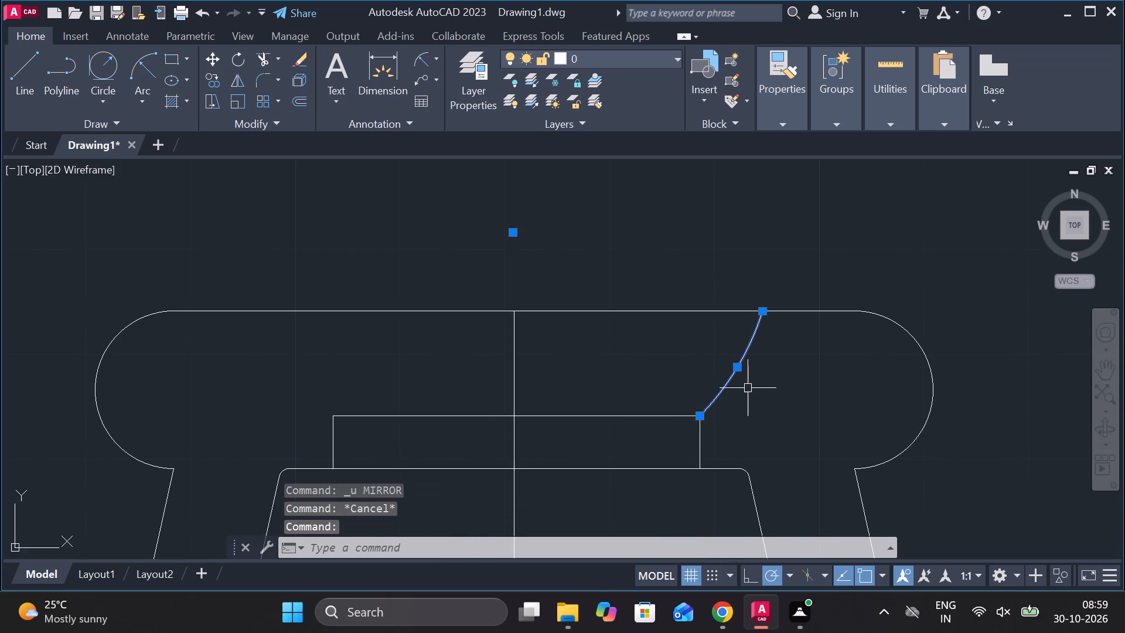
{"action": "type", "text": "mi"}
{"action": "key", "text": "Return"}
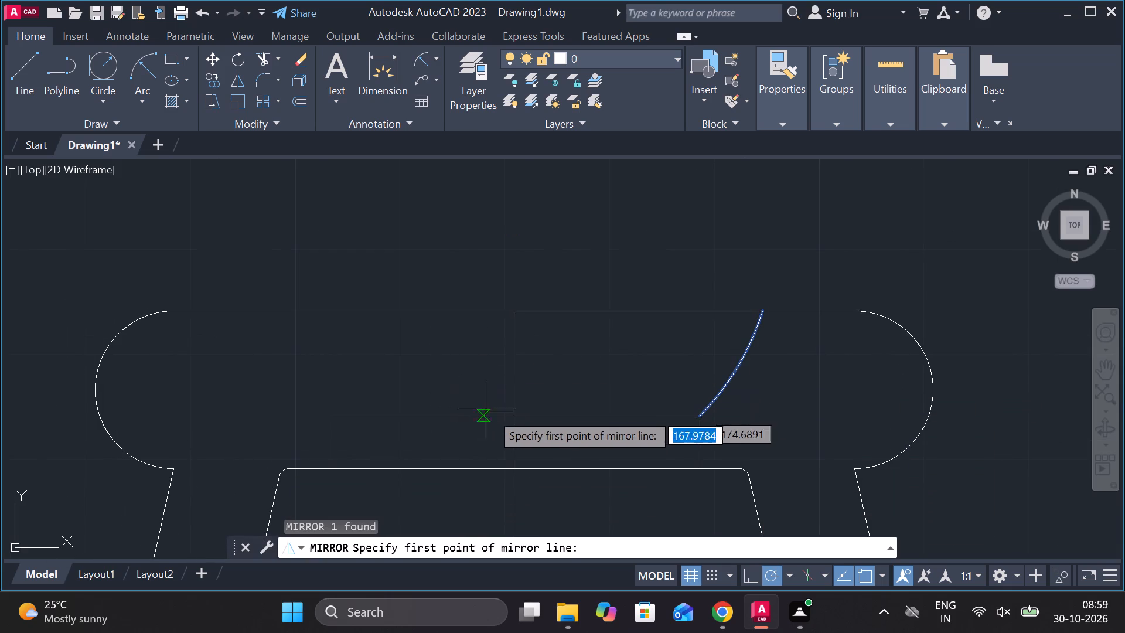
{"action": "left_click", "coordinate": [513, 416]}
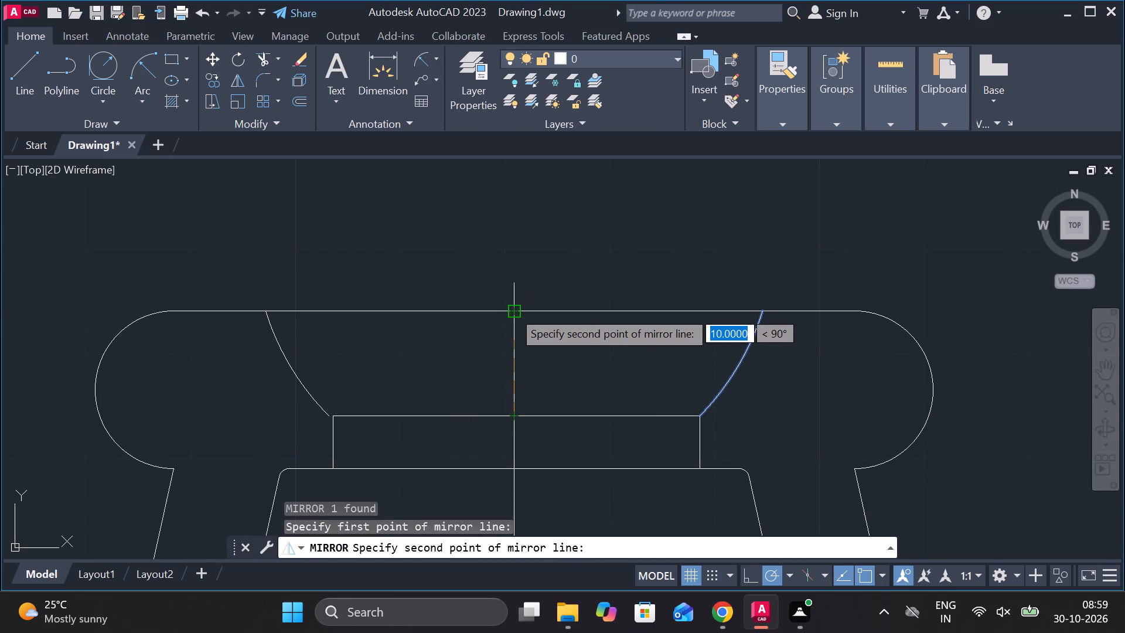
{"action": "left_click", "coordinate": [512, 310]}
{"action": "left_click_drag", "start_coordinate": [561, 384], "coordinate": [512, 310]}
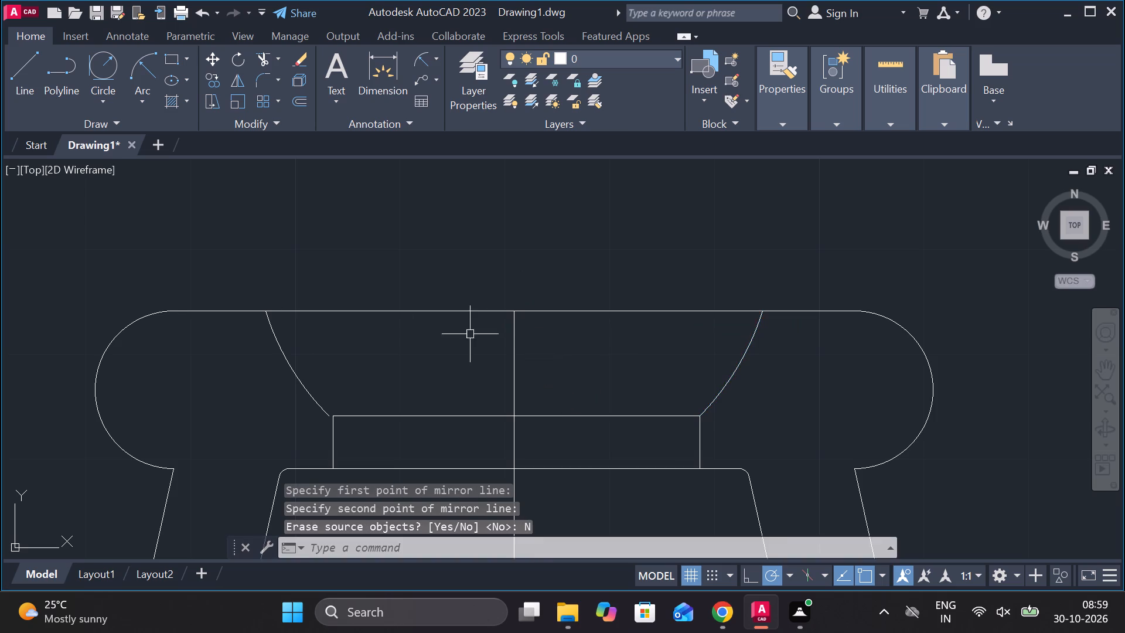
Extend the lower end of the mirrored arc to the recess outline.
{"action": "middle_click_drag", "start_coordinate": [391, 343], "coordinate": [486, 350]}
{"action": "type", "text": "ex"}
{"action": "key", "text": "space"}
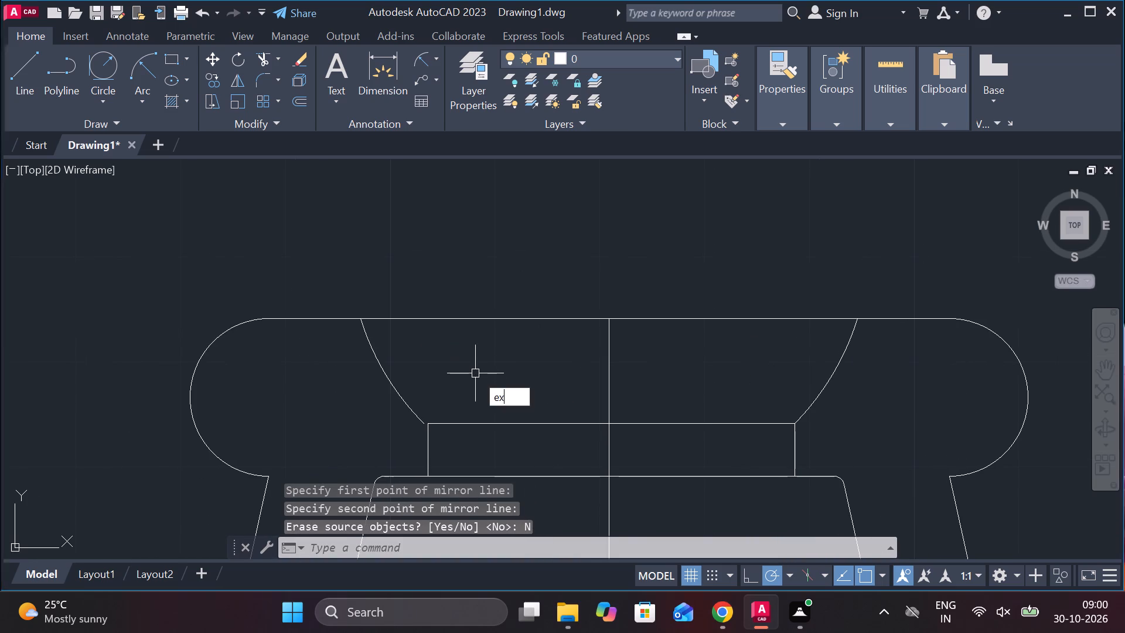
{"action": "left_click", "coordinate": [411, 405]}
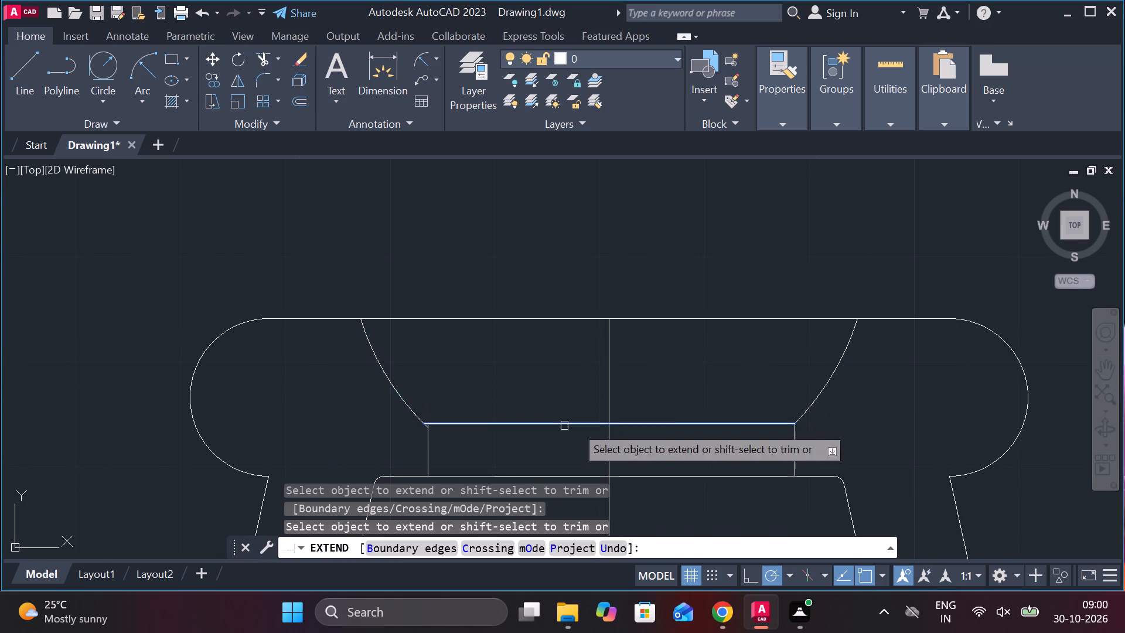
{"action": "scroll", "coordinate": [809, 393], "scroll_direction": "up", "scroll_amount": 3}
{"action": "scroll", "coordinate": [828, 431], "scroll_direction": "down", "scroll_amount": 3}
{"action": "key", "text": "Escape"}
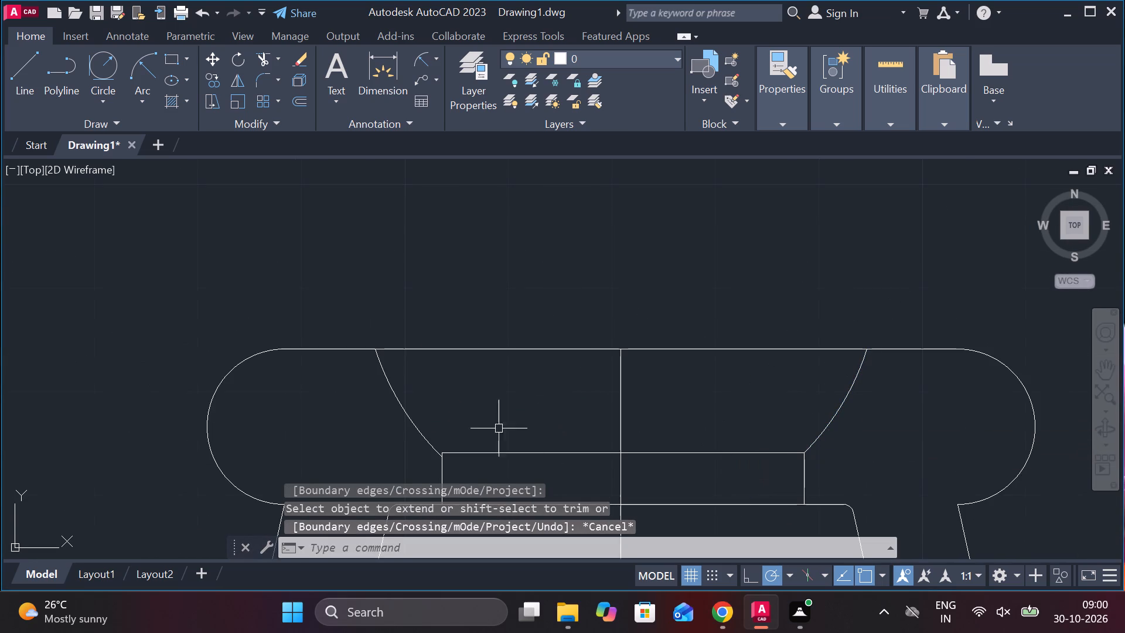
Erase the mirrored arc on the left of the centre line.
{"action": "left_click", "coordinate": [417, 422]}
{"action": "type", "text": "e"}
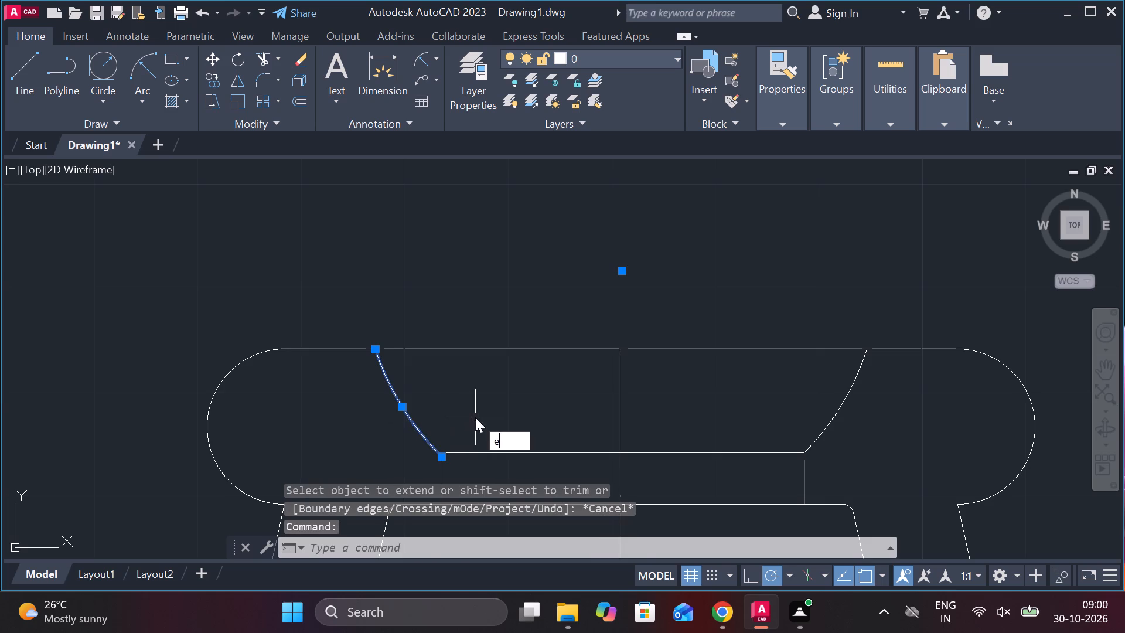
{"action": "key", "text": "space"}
Erase both segments of the vertical centre line, inside the inner outline and above it up to the outer top edge.
{"action": "scroll", "coordinate": [475, 417], "scroll_direction": "down", "scroll_amount": 3}
{"action": "scroll", "coordinate": [619, 465], "scroll_direction": "up", "scroll_amount": 2}
{"action": "scroll", "coordinate": [451, 397], "scroll_direction": "up", "scroll_amount": 1}
{"action": "middle_click_drag", "start_coordinate": [465, 399], "coordinate": [697, 468]}
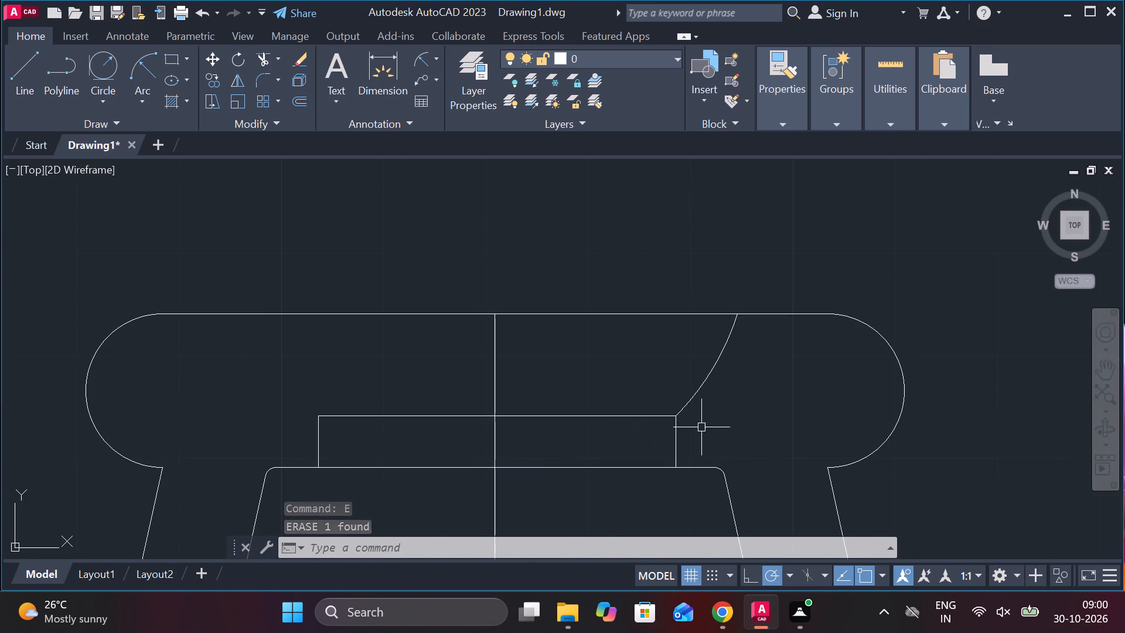
{"action": "scroll", "coordinate": [519, 400], "scroll_direction": "down", "scroll_amount": 4}
{"action": "scroll", "coordinate": [516, 467], "scroll_direction": "up", "scroll_amount": 2}
{"action": "left_click", "coordinate": [514, 411]}
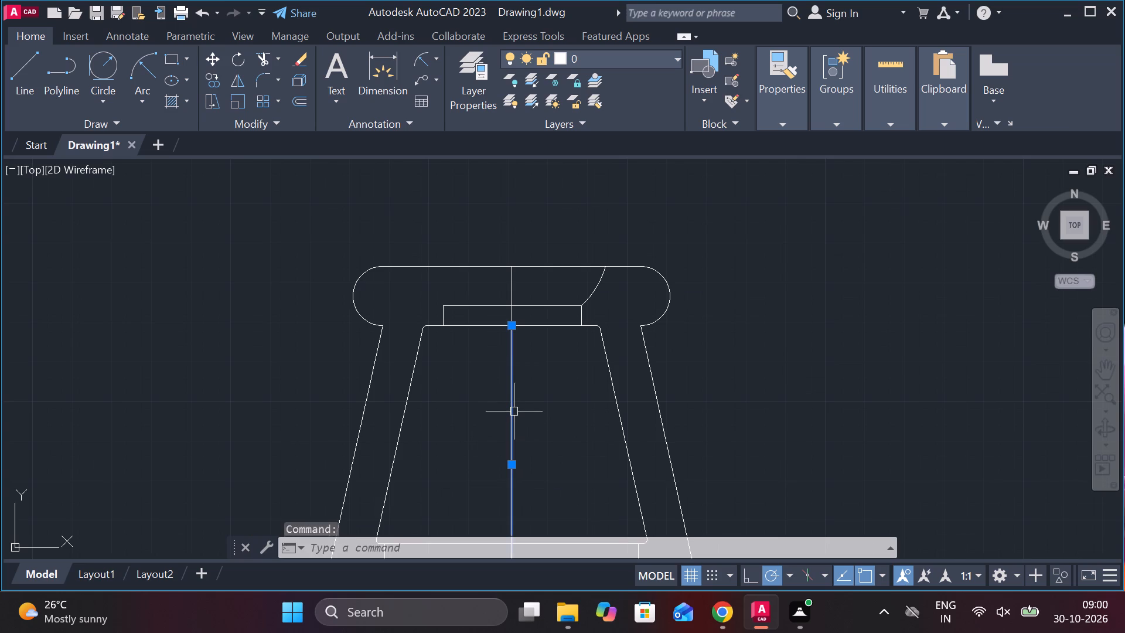
{"action": "scroll", "coordinate": [514, 411], "scroll_direction": "down", "scroll_amount": 2}
{"action": "scroll", "coordinate": [514, 367], "scroll_direction": "up", "scroll_amount": 3}
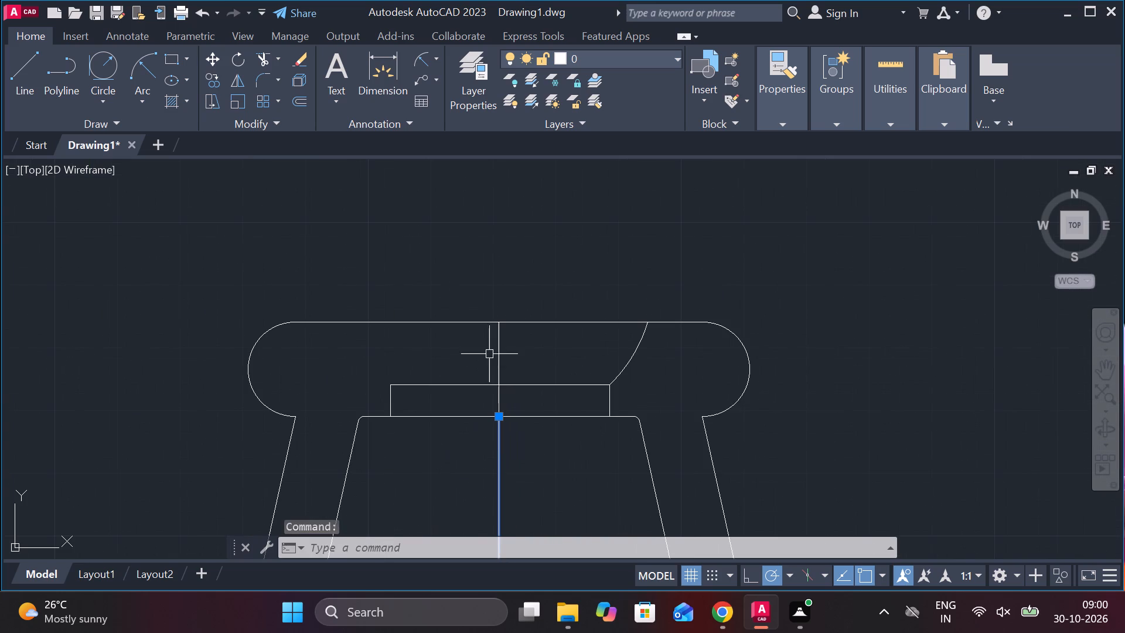
{"action": "left_click", "coordinate": [497, 347]}
{"action": "scroll", "coordinate": [507, 359], "scroll_direction": "down", "scroll_amount": 3}
{"action": "scroll", "coordinate": [510, 458], "scroll_direction": "up", "scroll_amount": 4}
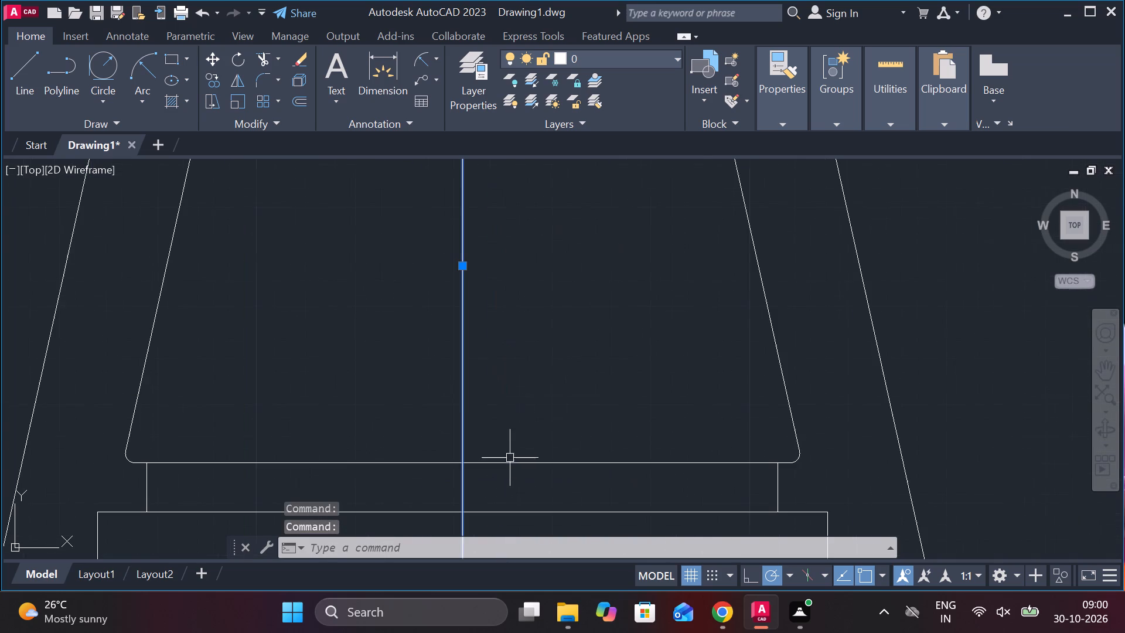
{"action": "type", "text": "e"}
{"action": "key", "text": "space"}
{"action": "scroll", "coordinate": [534, 409], "scroll_direction": "down", "scroll_amount": 2}
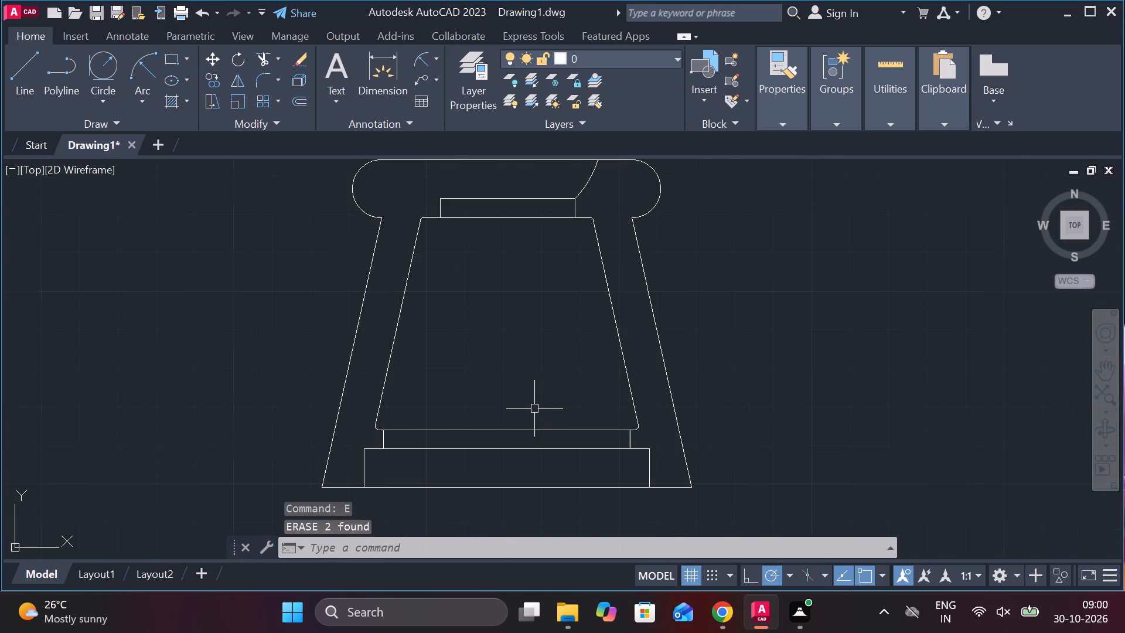
Create a centerline between the two vertical sides of the bottom slot.
{"action": "key", "text": "Escape"}
{"action": "type", "text": "cen"}
{"action": "left_click", "coordinate": [606, 454]}
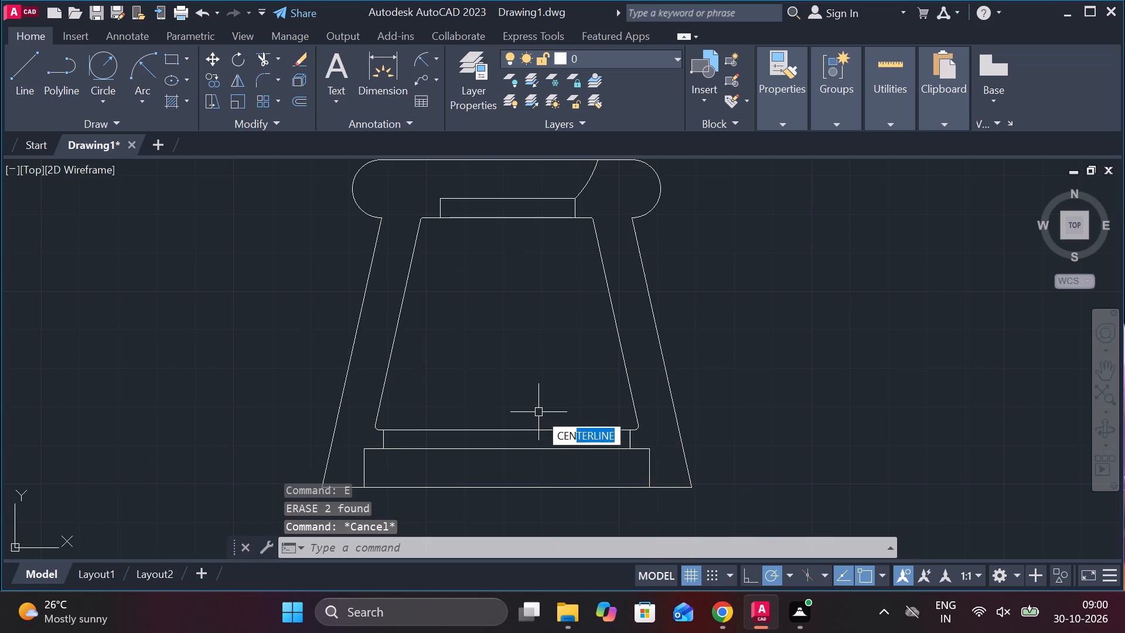
{"action": "left_click", "coordinate": [650, 466]}
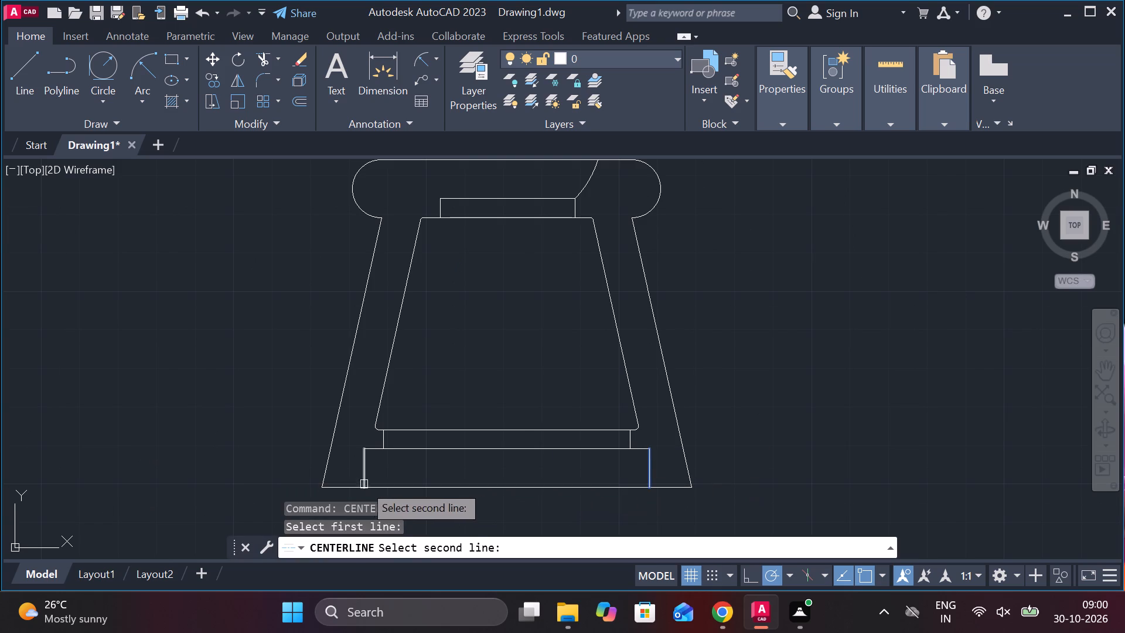
{"action": "left_click", "coordinate": [360, 476]}
{"action": "key", "text": "Escape"}
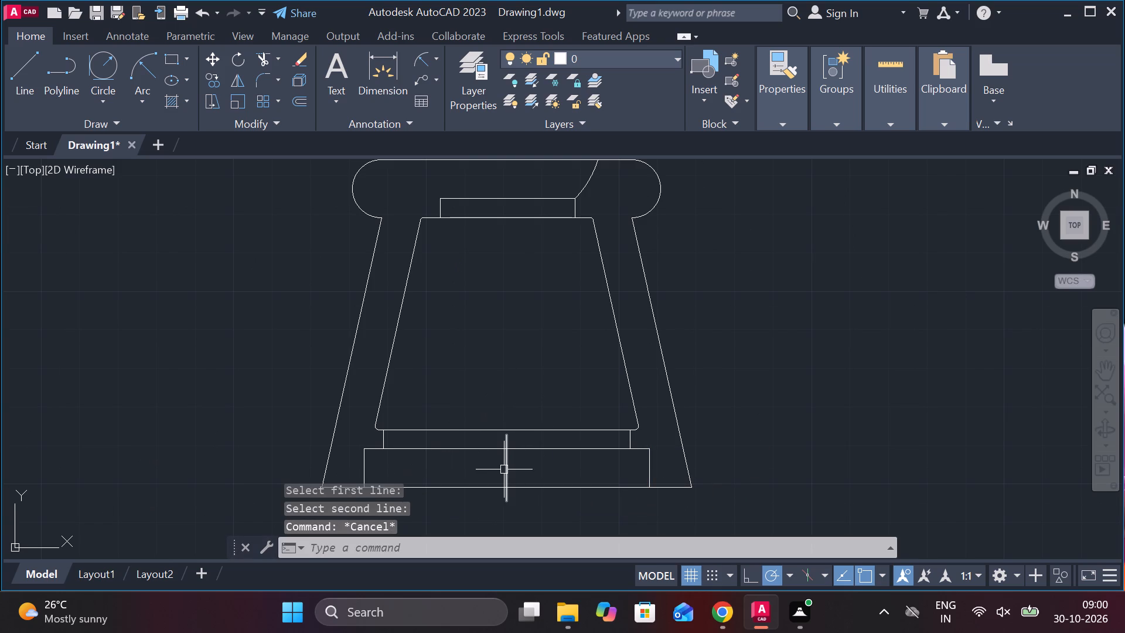
Stretch the centerline's upper end vertically to a point above the outer top edge.
{"action": "left_click", "coordinate": [504, 469]}
{"action": "left_click", "coordinate": [509, 435]}
{"action": "middle_click_drag", "start_coordinate": [509, 243], "coordinate": [513, 367]}
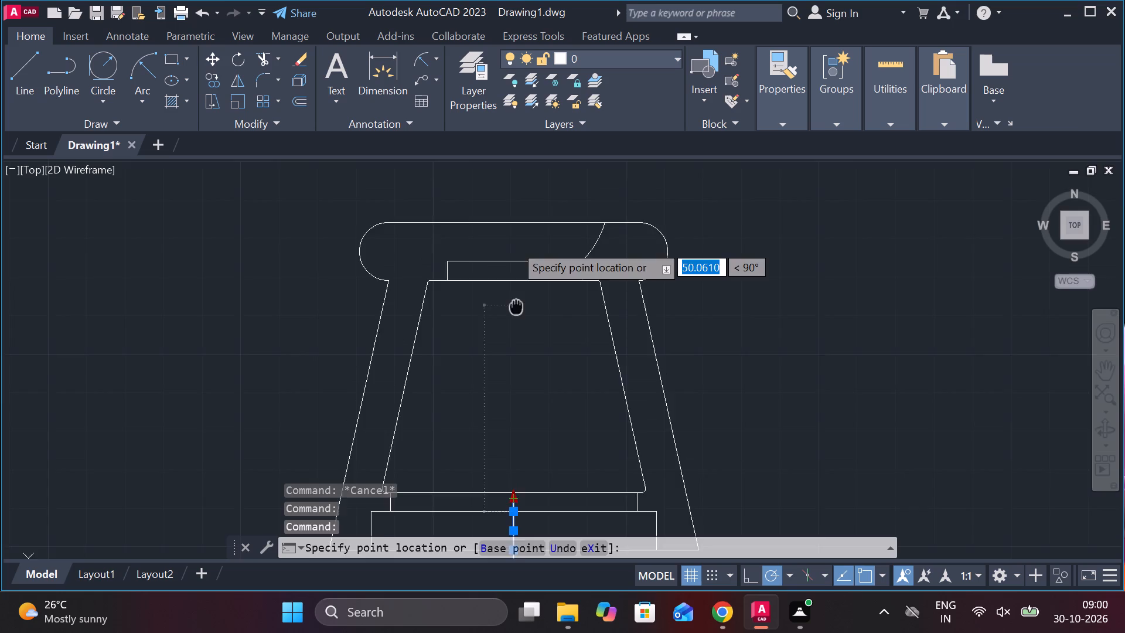
{"action": "middle_click_drag", "start_coordinate": [513, 367], "coordinate": [512, 382]}
{"action": "left_click", "coordinate": [512, 249]}
{"action": "key", "text": "Escape"}
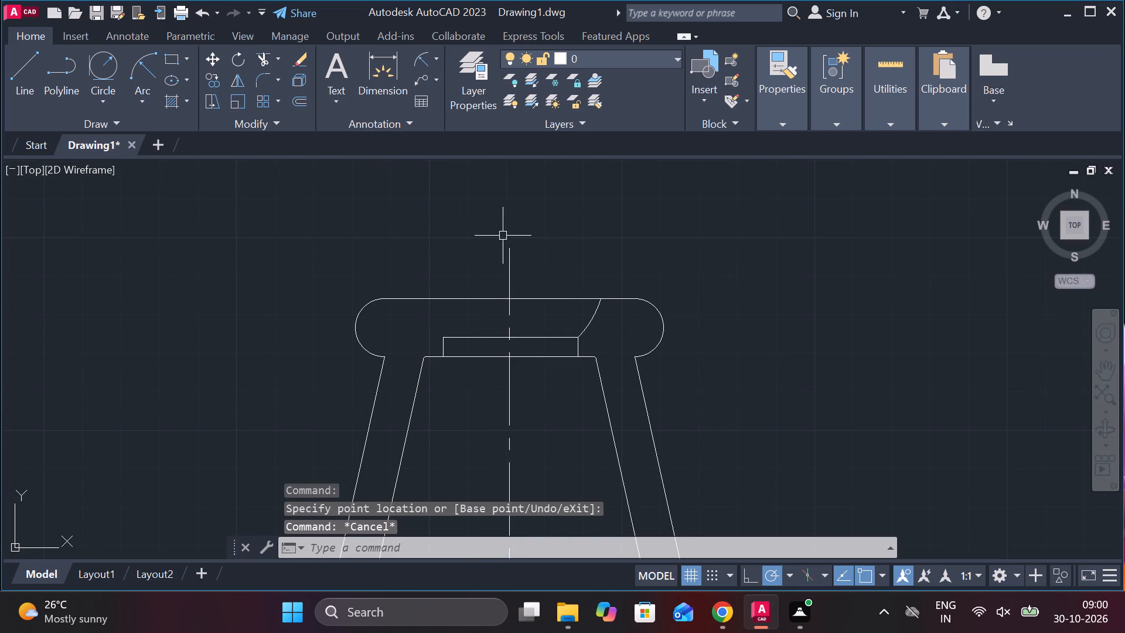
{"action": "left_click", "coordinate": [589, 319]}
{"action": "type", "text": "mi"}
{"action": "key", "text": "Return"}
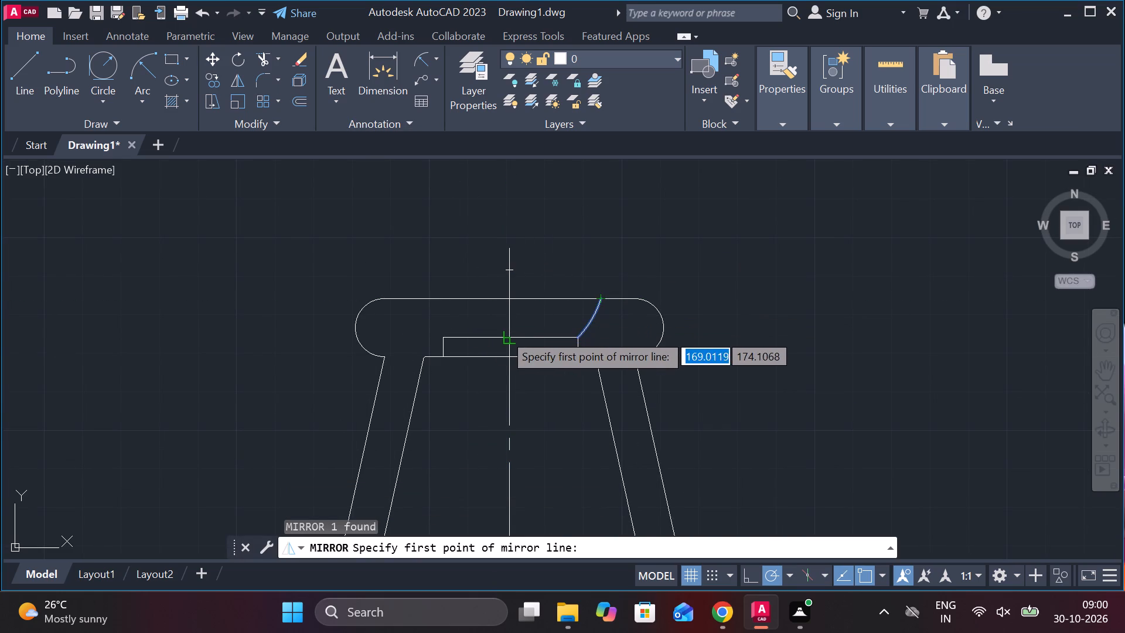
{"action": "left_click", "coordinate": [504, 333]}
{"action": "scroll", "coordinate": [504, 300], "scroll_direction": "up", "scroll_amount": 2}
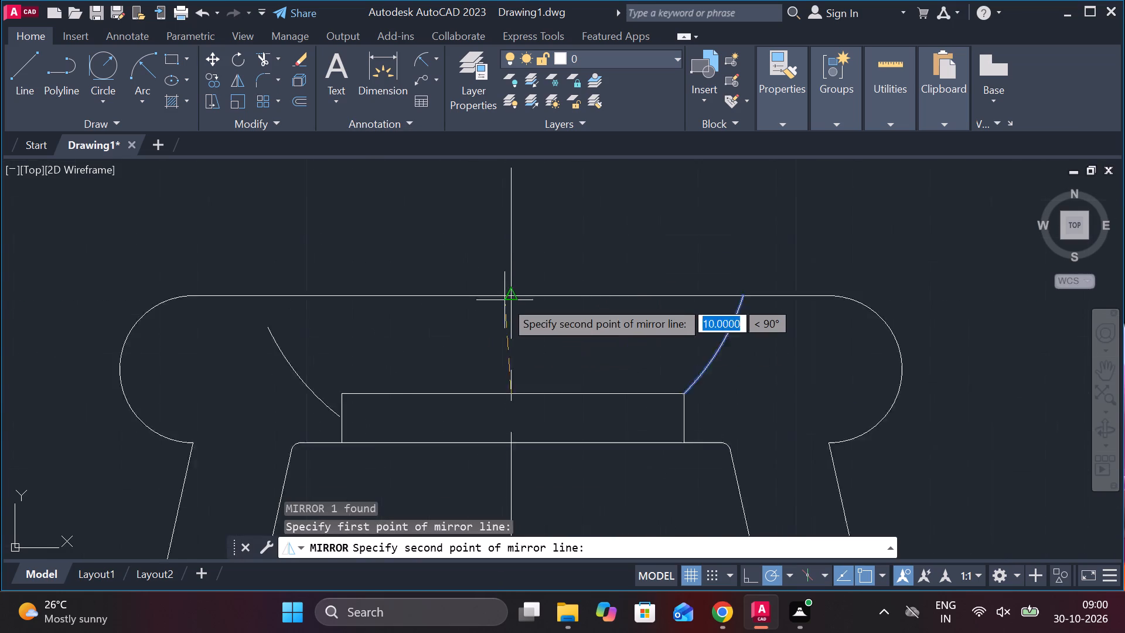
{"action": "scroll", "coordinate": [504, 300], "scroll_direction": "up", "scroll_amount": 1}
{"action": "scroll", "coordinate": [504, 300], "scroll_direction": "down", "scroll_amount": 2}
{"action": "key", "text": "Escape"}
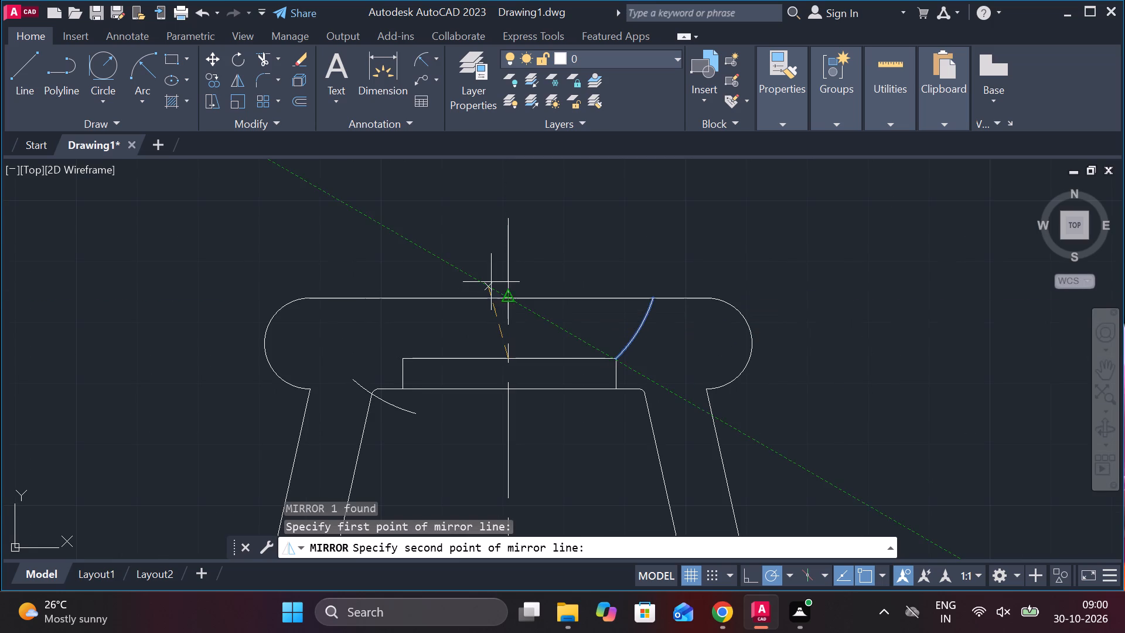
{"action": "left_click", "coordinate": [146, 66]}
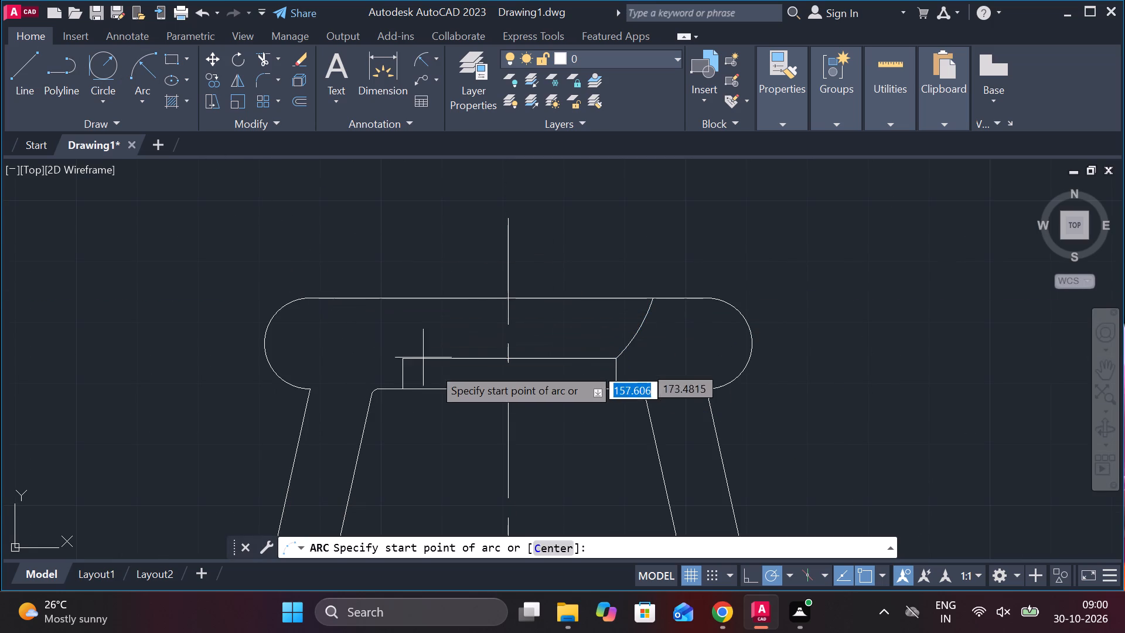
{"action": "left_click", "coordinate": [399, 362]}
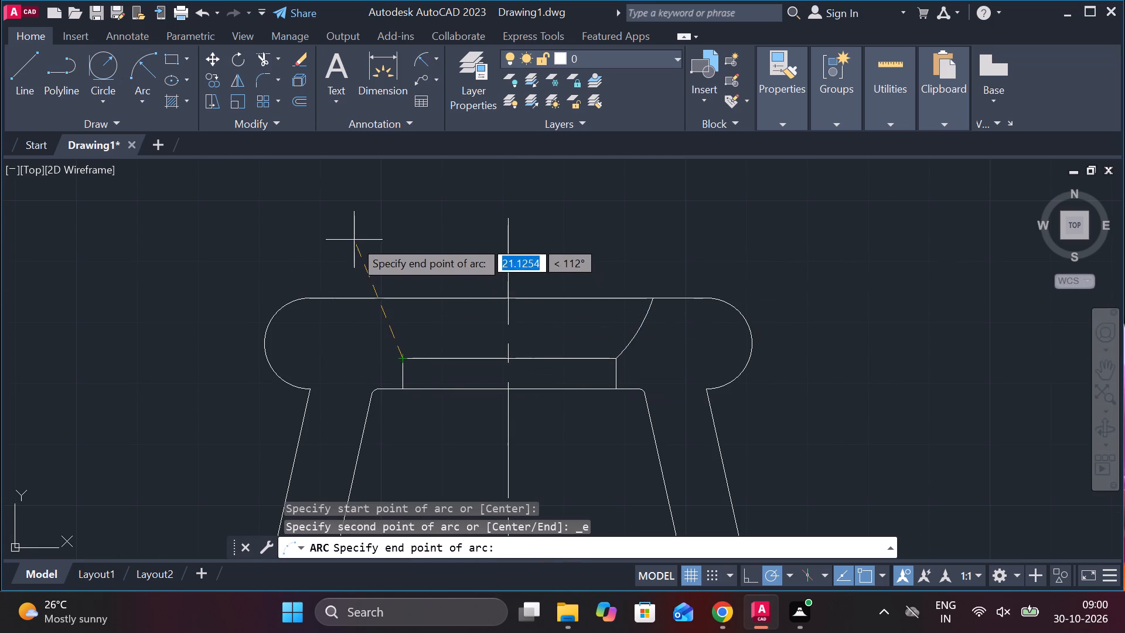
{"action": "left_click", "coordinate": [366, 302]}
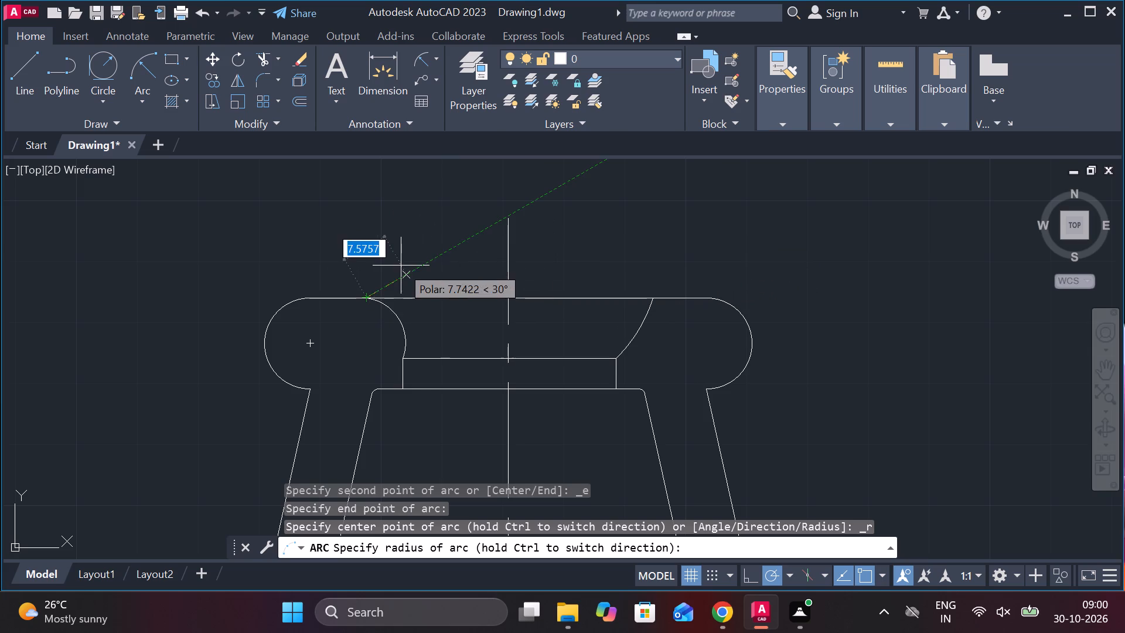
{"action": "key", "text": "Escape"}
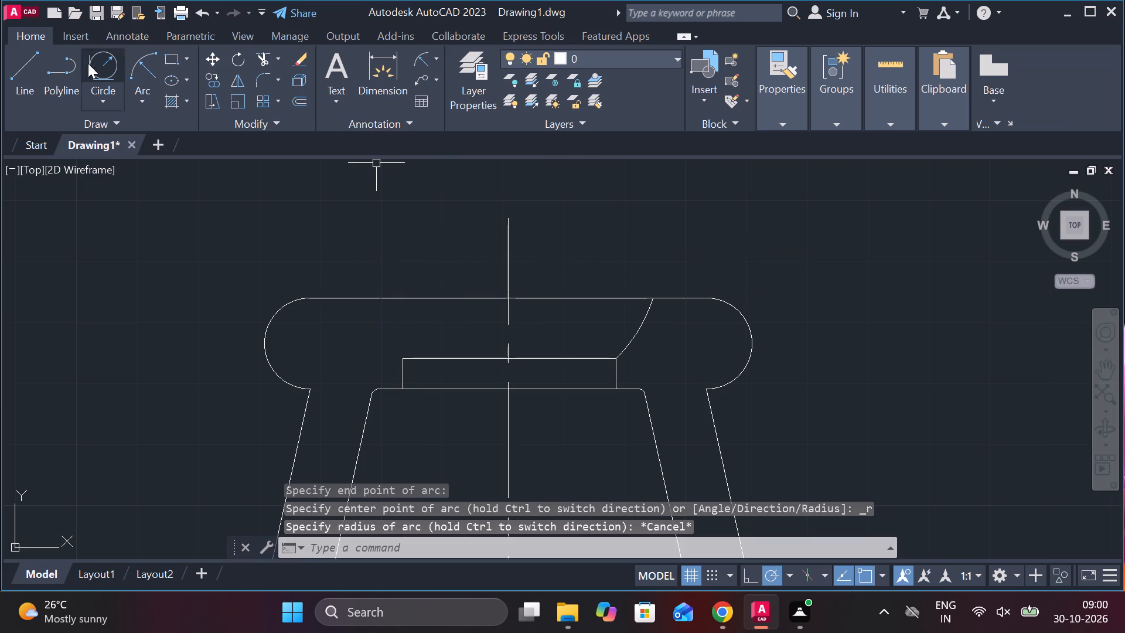
Measure the horizontal distance from the centerline to the existing arc's upper end along the outer top edge.
{"action": "left_click", "coordinate": [436, 61]}
{"action": "left_click", "coordinate": [439, 89]}
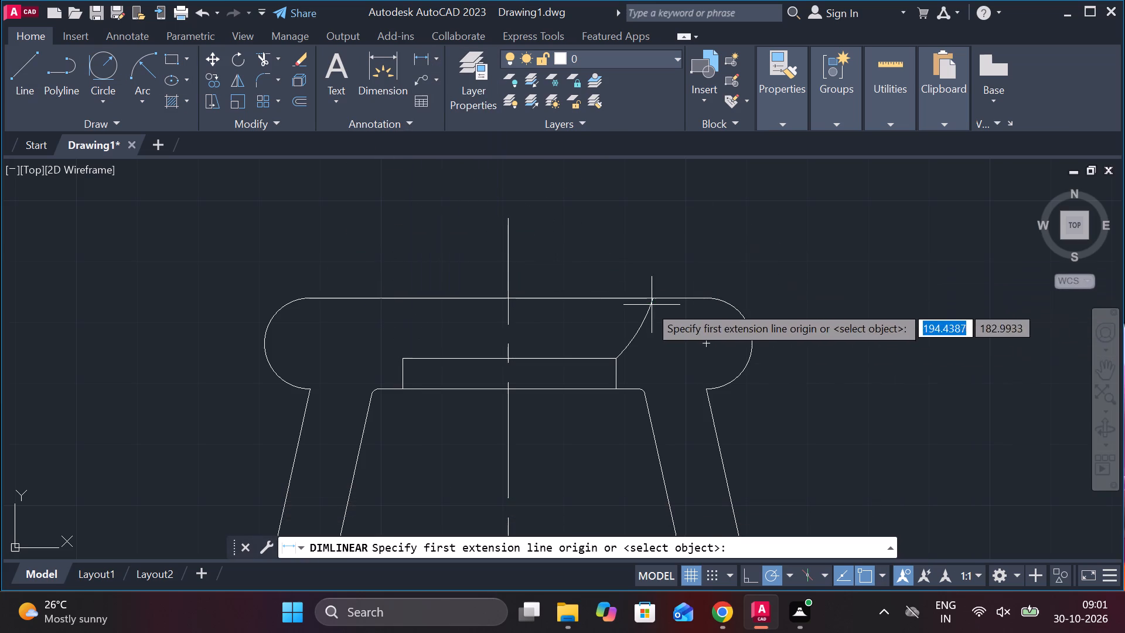
{"action": "left_click", "coordinate": [508, 299]}
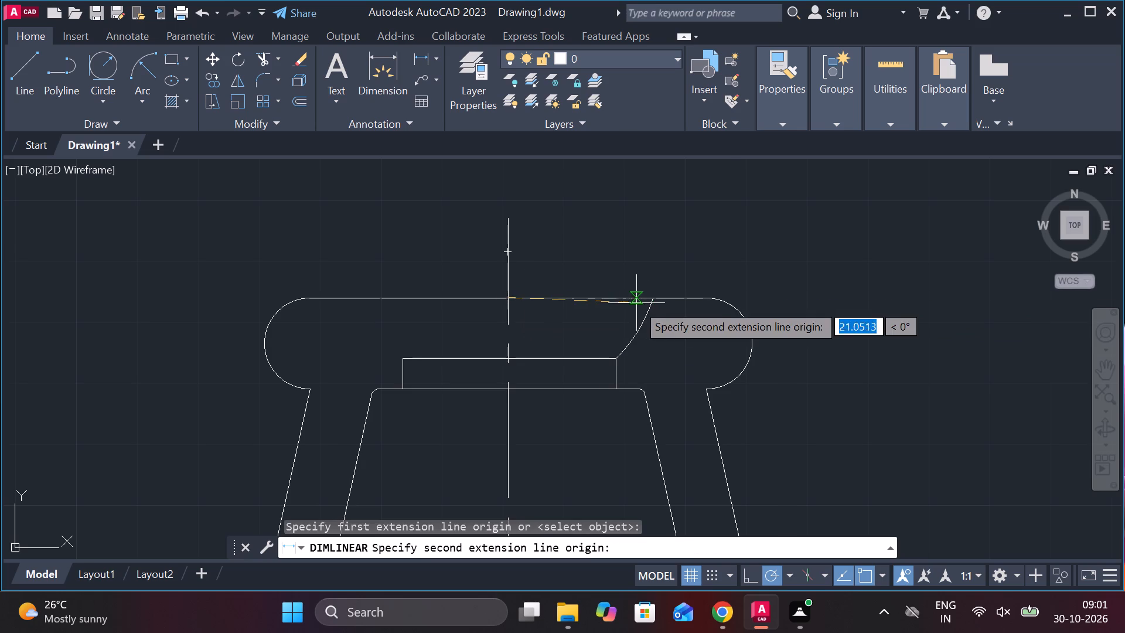
{"action": "left_click", "coordinate": [655, 301]}
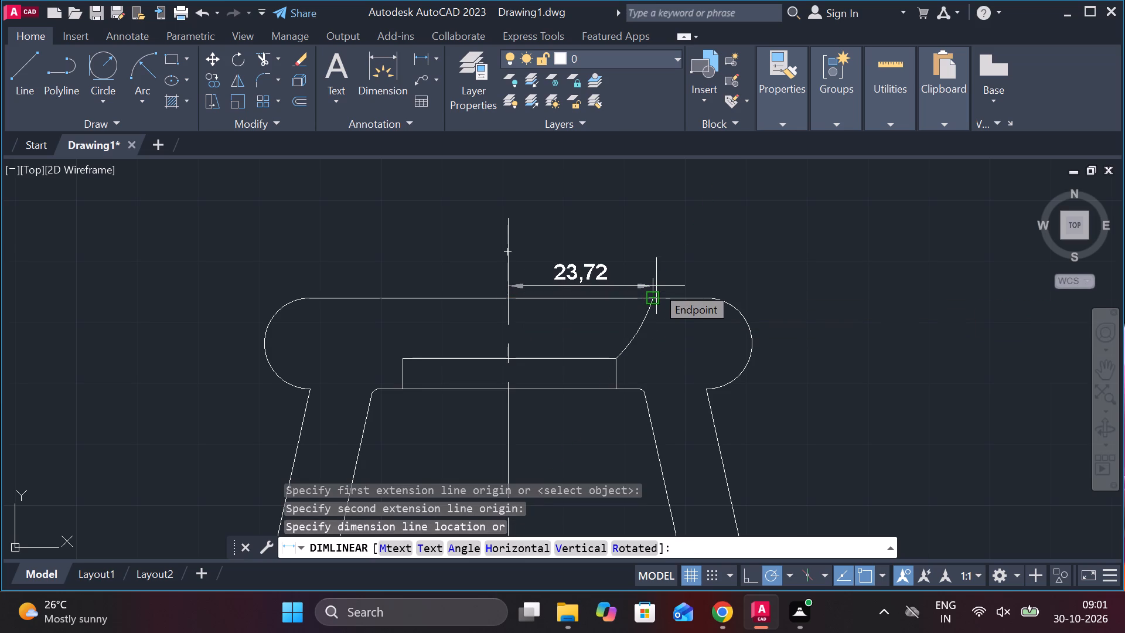
{"action": "key", "text": "Escape"}
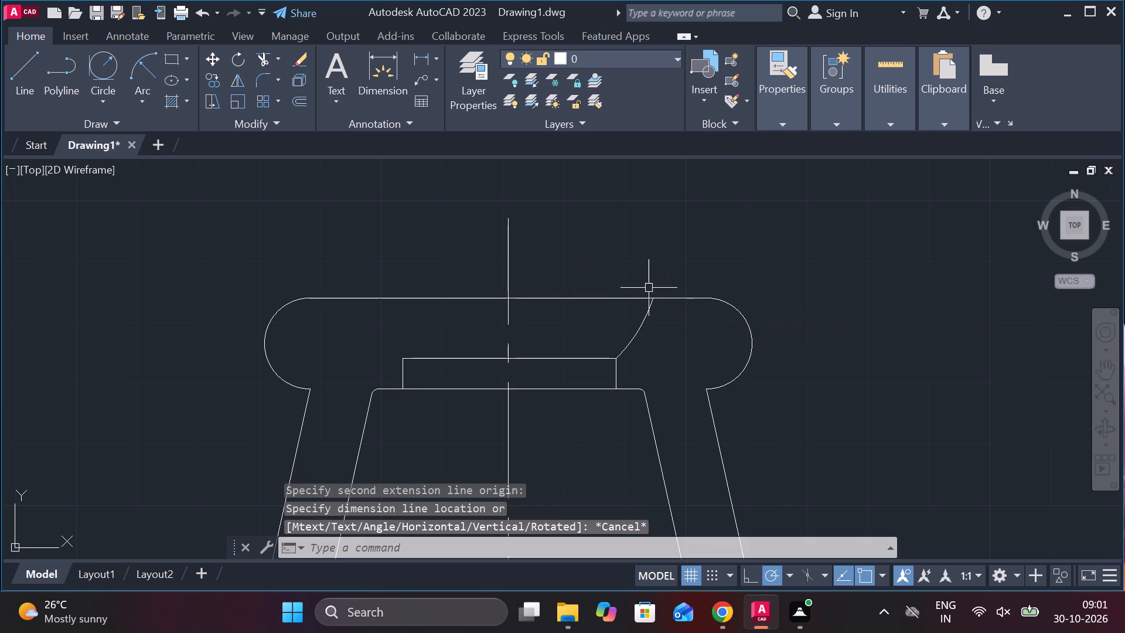
Draw a line 23.72 units left from the centerline along the outer top edge, continuing about 12 units straight down as a construction line.
{"action": "key", "text": "l"}
{"action": "key", "text": "Return"}
{"action": "left_click", "coordinate": [509, 295]}
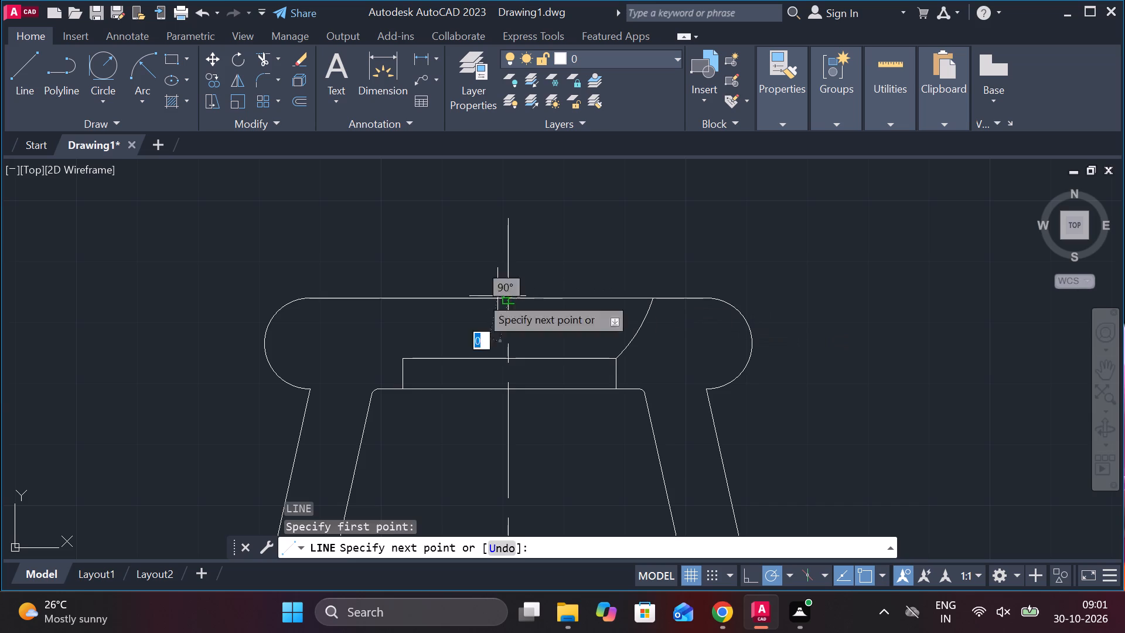
{"action": "type", "text": "23."}
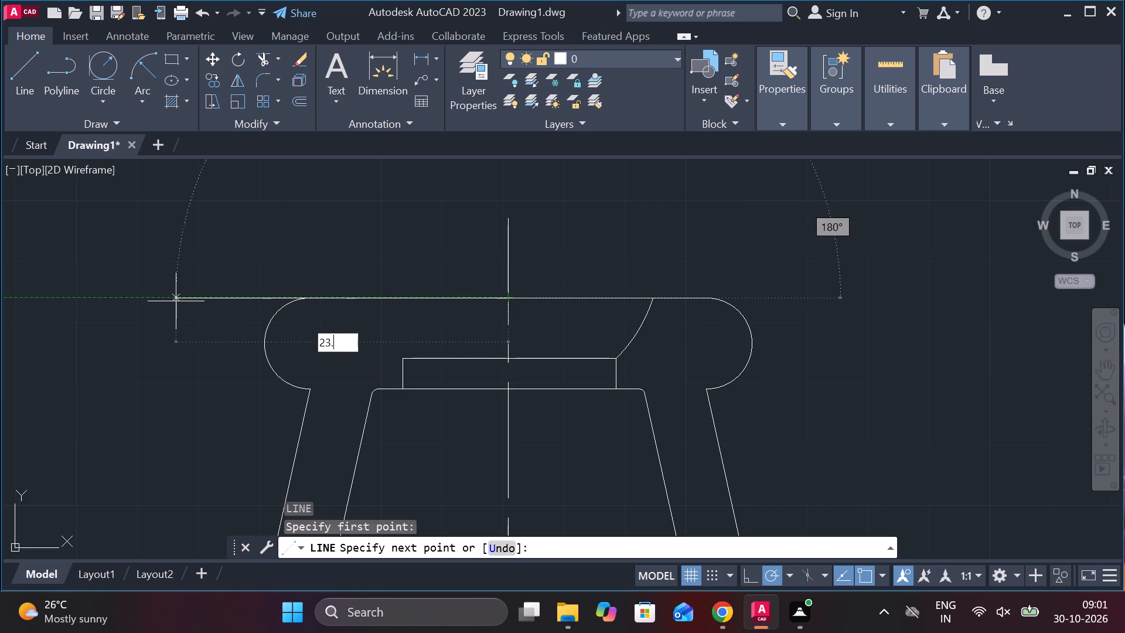
{"action": "key", "text": "7"}
{"action": "type", "text": "2"}
{"action": "key", "text": "space"}
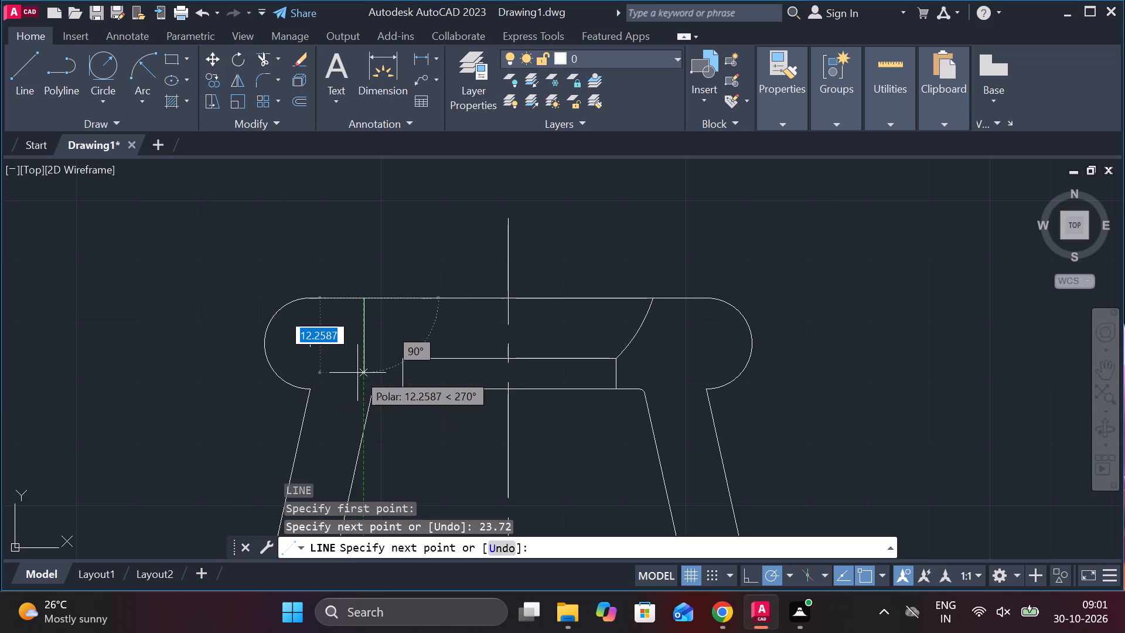
{"action": "left_click", "coordinate": [357, 373]}
{"action": "key", "text": "Escape"}
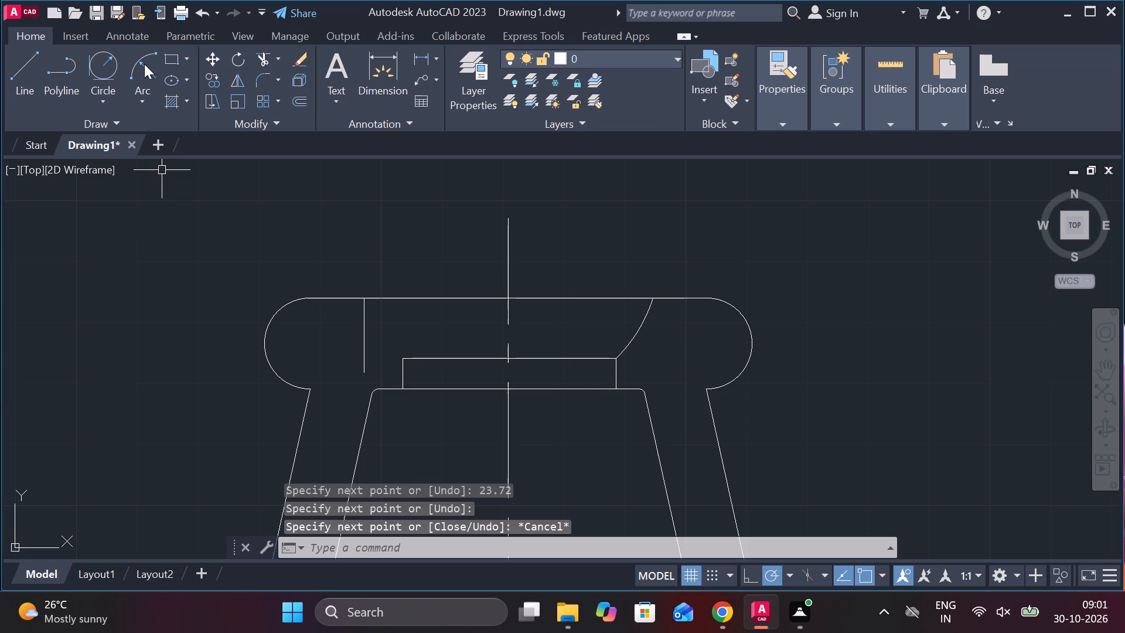
Draw a radius-25 arc from the construction line's upper end to the recess's upper-left corner.
{"action": "left_click", "coordinate": [144, 64]}
{"action": "left_click", "coordinate": [365, 298]}
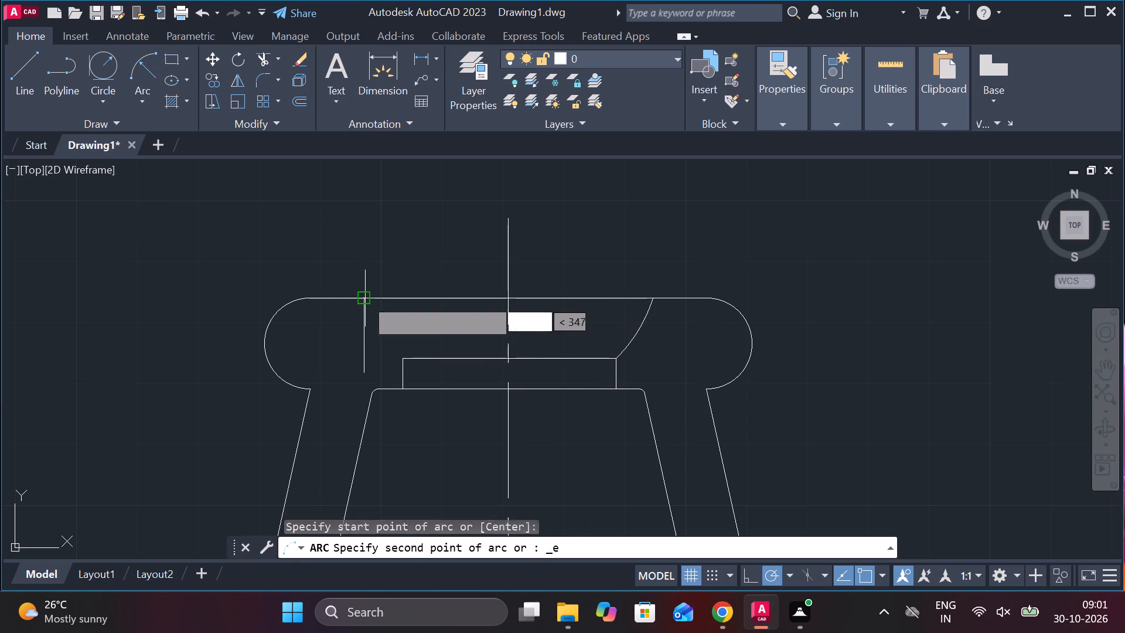
{"action": "left_click", "coordinate": [401, 359]}
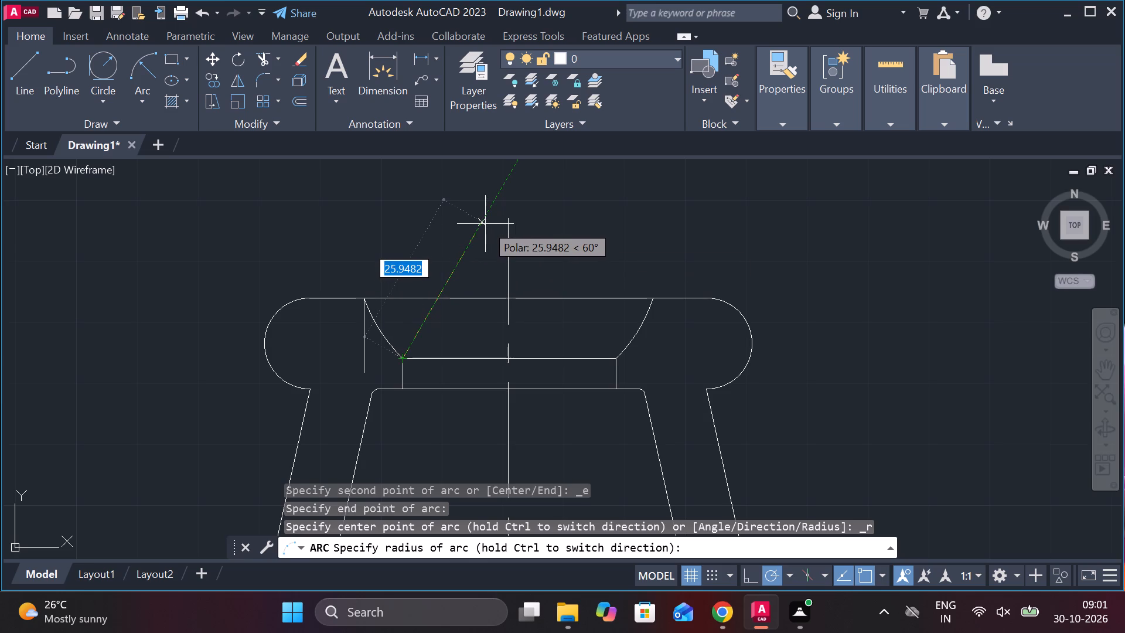
{"action": "type", "text": "25"}
{"action": "key", "text": "Return"}
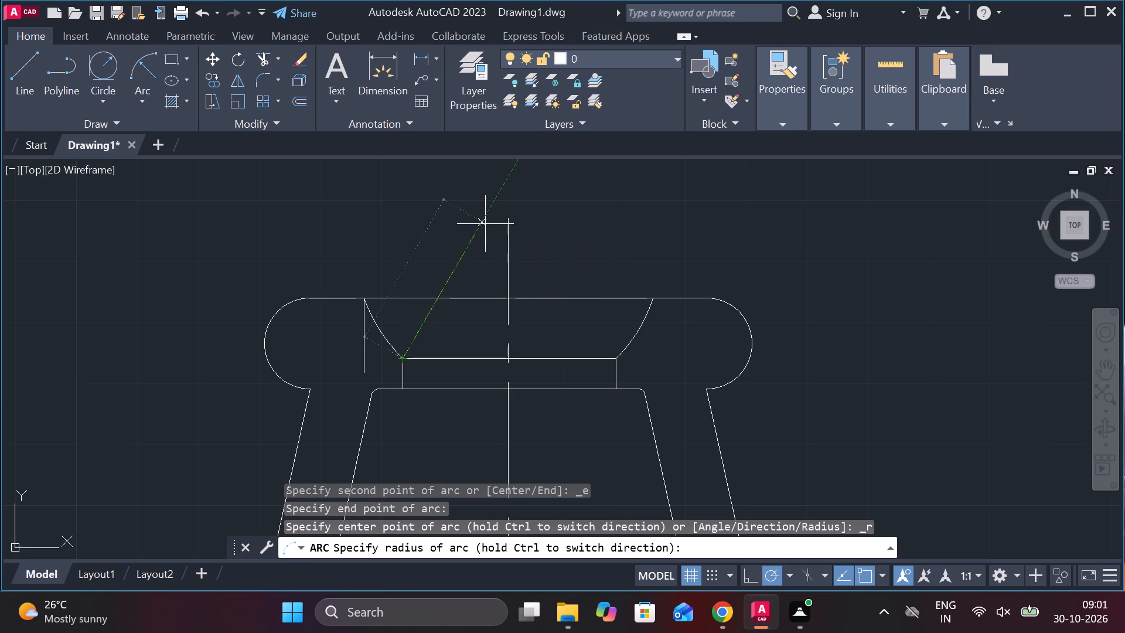
Measure the radius of the new arc to the left of the centerline.
{"action": "left_click", "coordinate": [439, 58]}
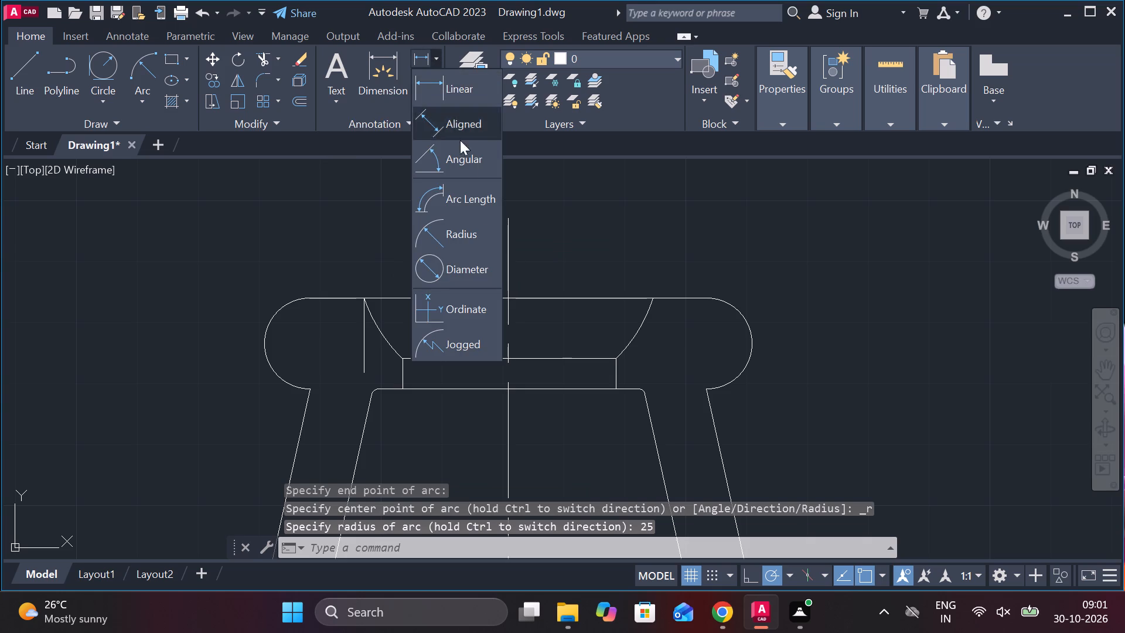
{"action": "left_click", "coordinate": [462, 228]}
{"action": "left_click", "coordinate": [392, 341]}
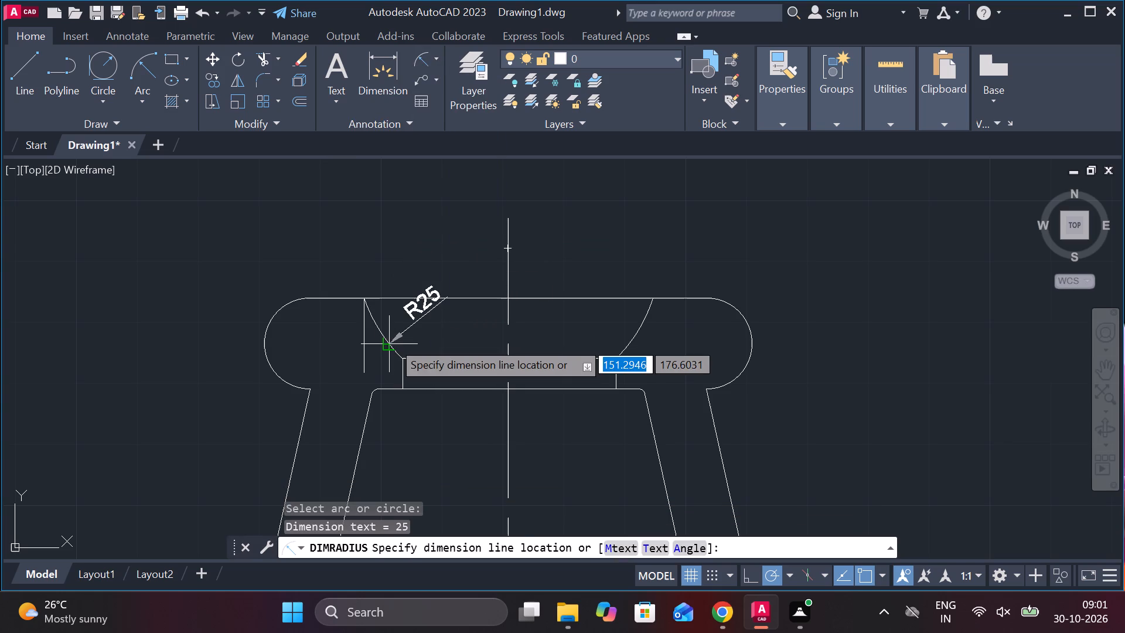
{"action": "key", "text": "Escape"}
Erase the vertical construction line beside the left arc.
{"action": "left_click", "coordinate": [366, 345]}
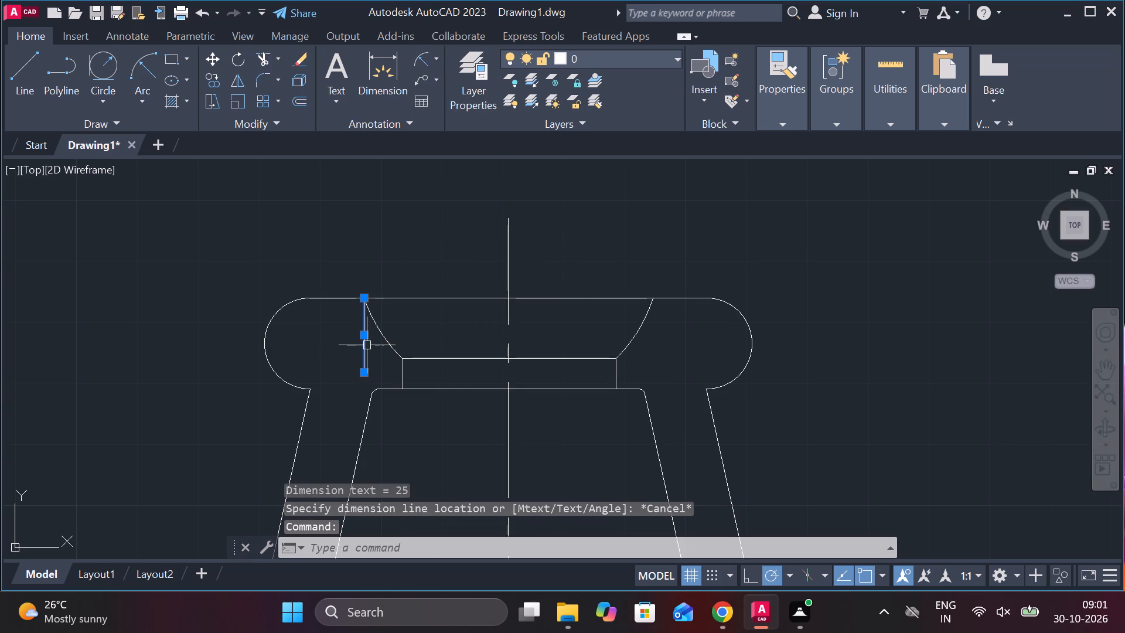
{"action": "type", "text": "e"}
{"action": "key", "text": "space"}
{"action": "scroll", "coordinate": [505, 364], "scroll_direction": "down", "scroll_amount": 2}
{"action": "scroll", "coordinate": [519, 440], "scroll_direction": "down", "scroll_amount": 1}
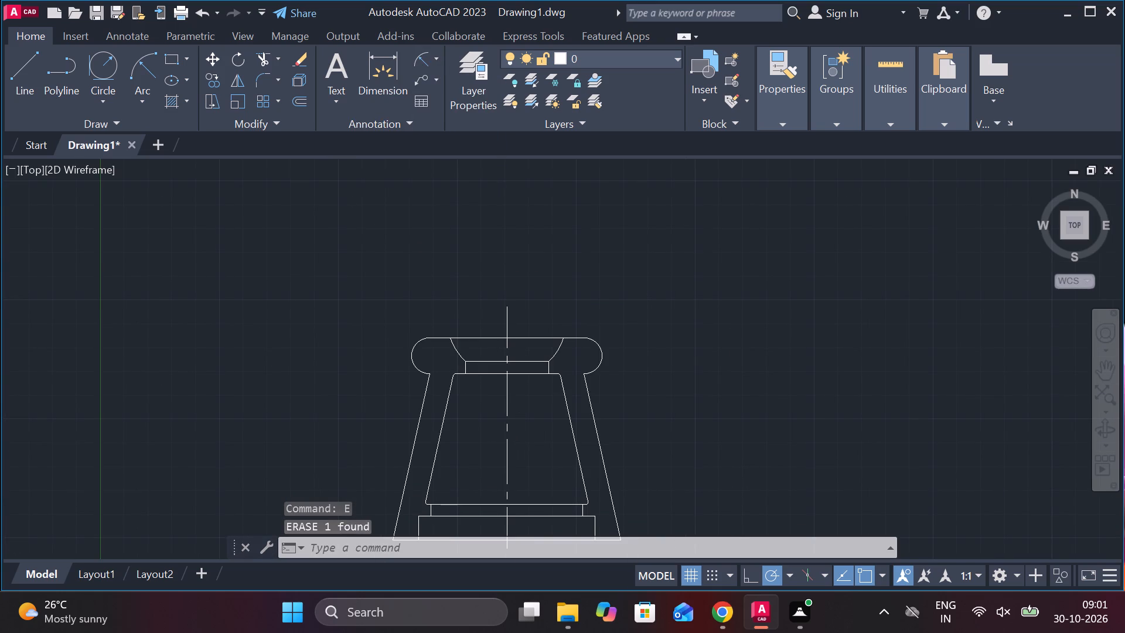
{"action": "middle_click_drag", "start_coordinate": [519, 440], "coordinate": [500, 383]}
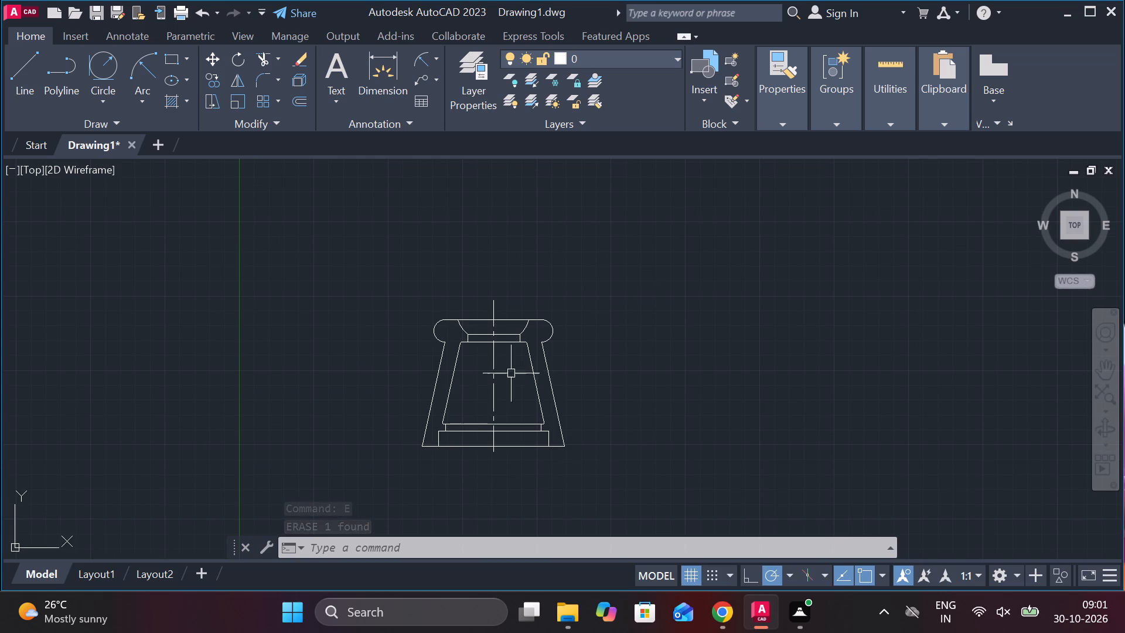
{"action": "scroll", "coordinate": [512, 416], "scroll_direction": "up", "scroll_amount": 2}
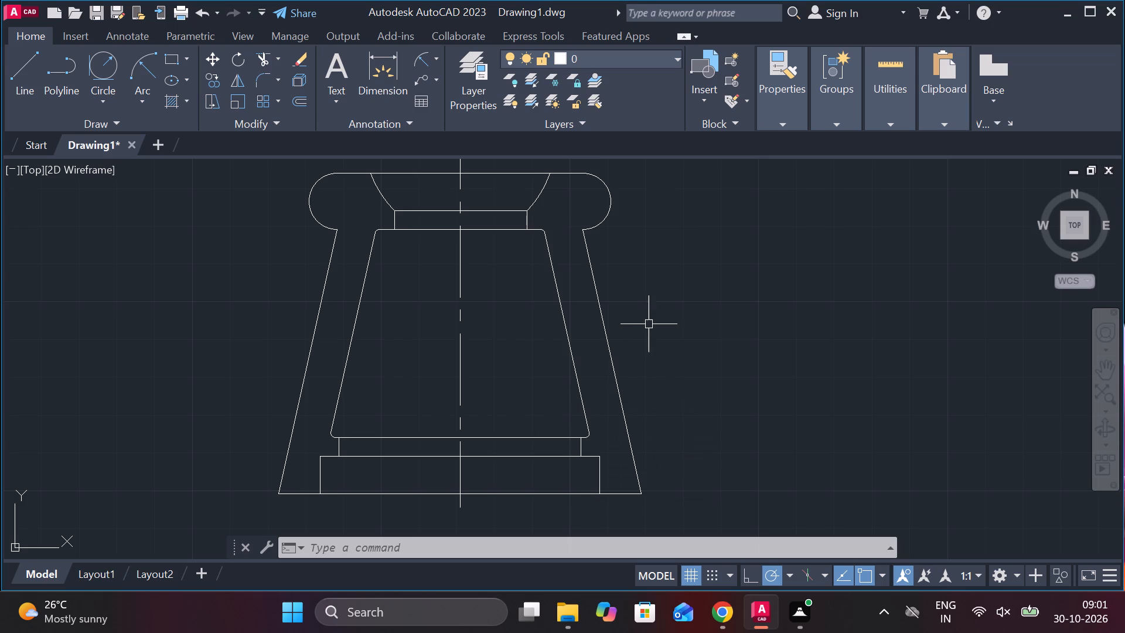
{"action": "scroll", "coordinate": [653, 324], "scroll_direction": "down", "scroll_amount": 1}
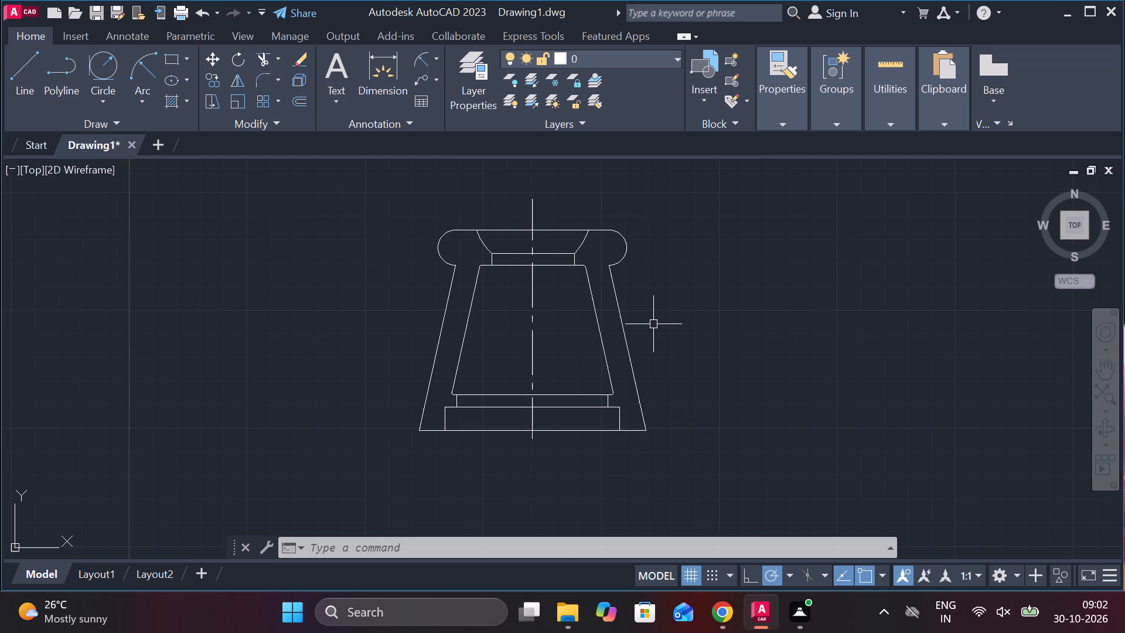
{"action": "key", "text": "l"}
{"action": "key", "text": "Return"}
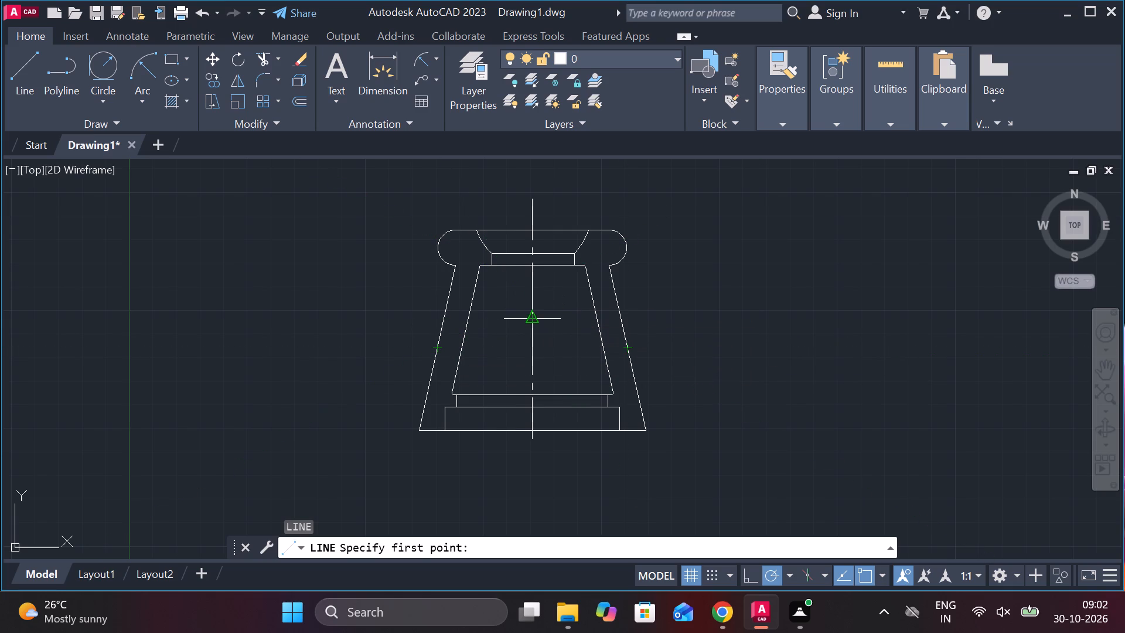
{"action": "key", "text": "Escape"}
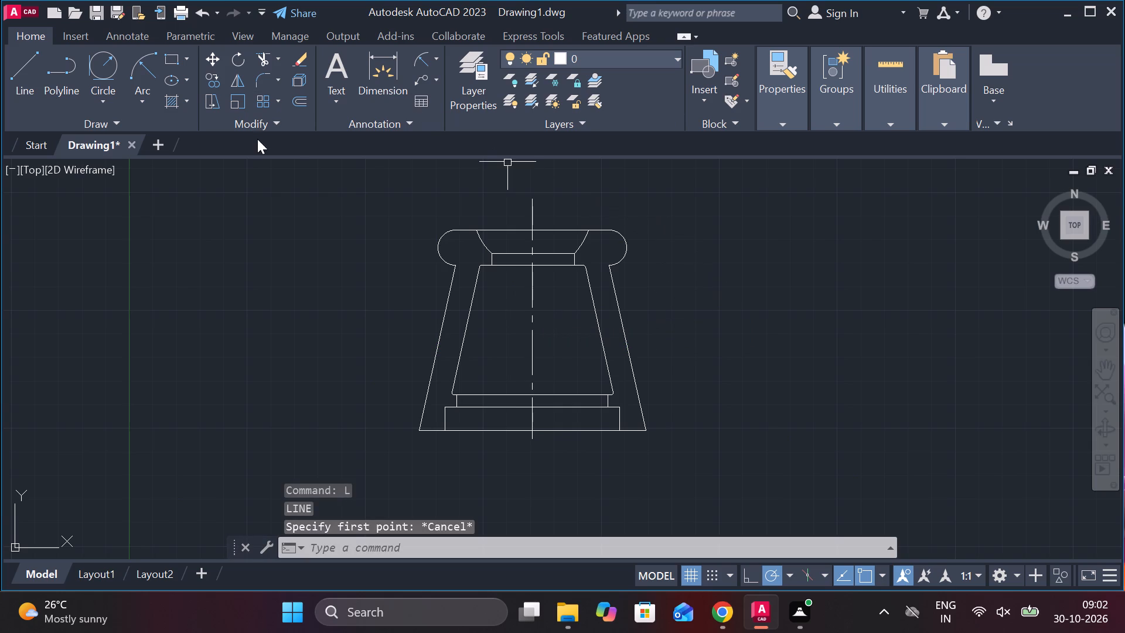
Measure the profile's overall height along the centerline with a linear dimension, from the top edge to the base.
{"action": "left_click", "coordinate": [433, 55]}
{"action": "left_click", "coordinate": [454, 96]}
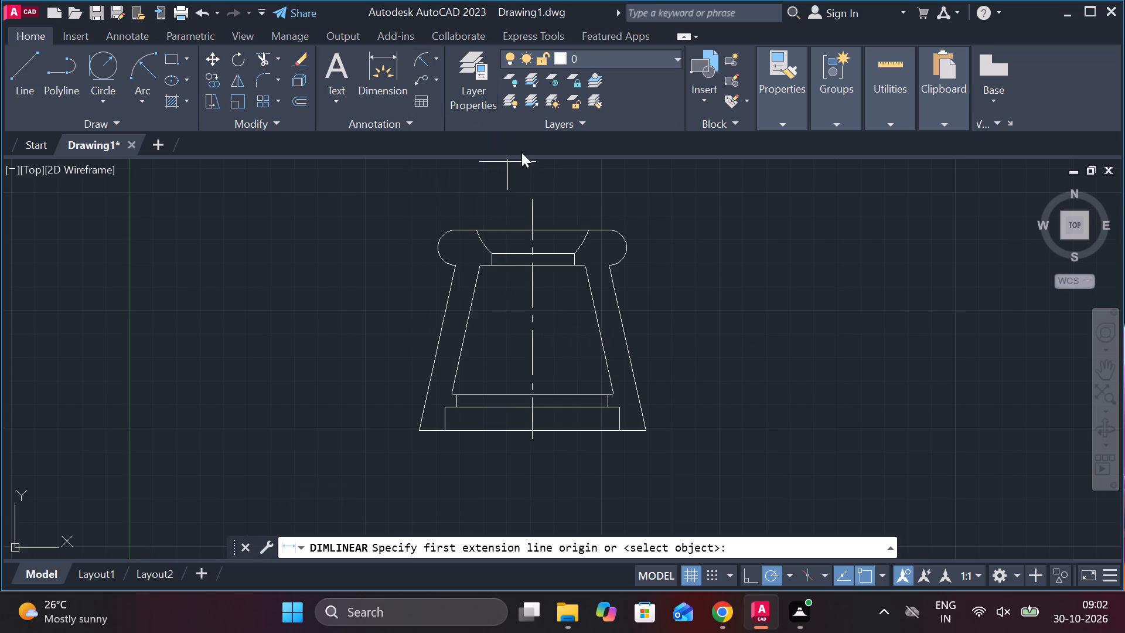
{"action": "left_click", "coordinate": [534, 233]}
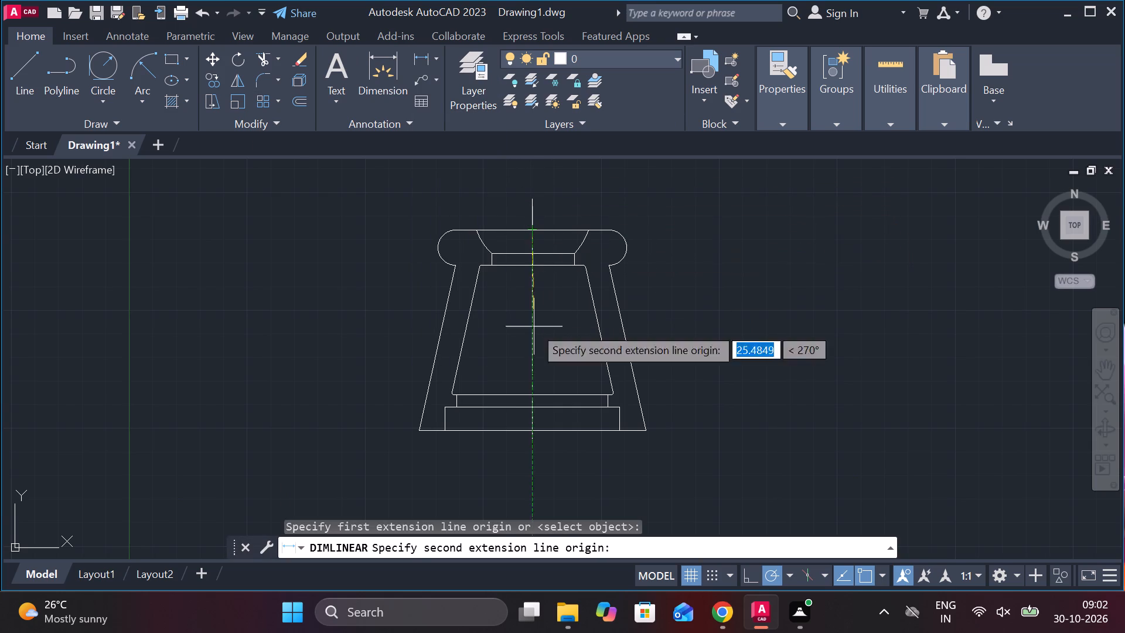
{"action": "left_click", "coordinate": [530, 434]}
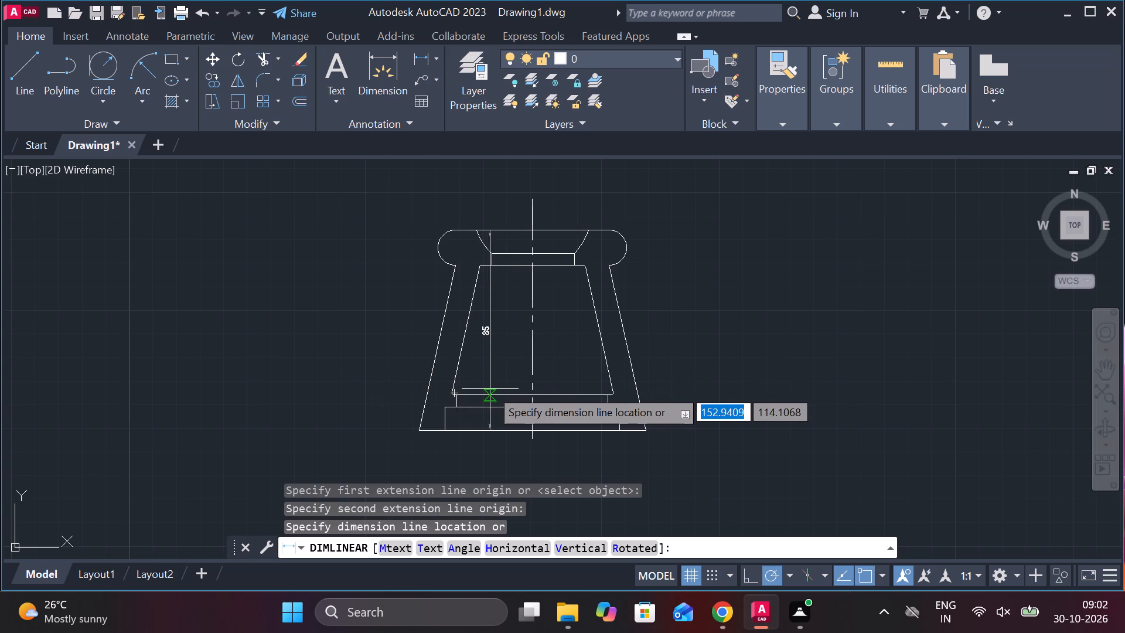
{"action": "key", "text": "Escape"}
Draw a 128-unit horizontal line rightward from the centerline, starting 42.5 units above the tracked point in the lowest slot.
{"action": "key", "text": "l"}
{"action": "key", "text": "Return"}
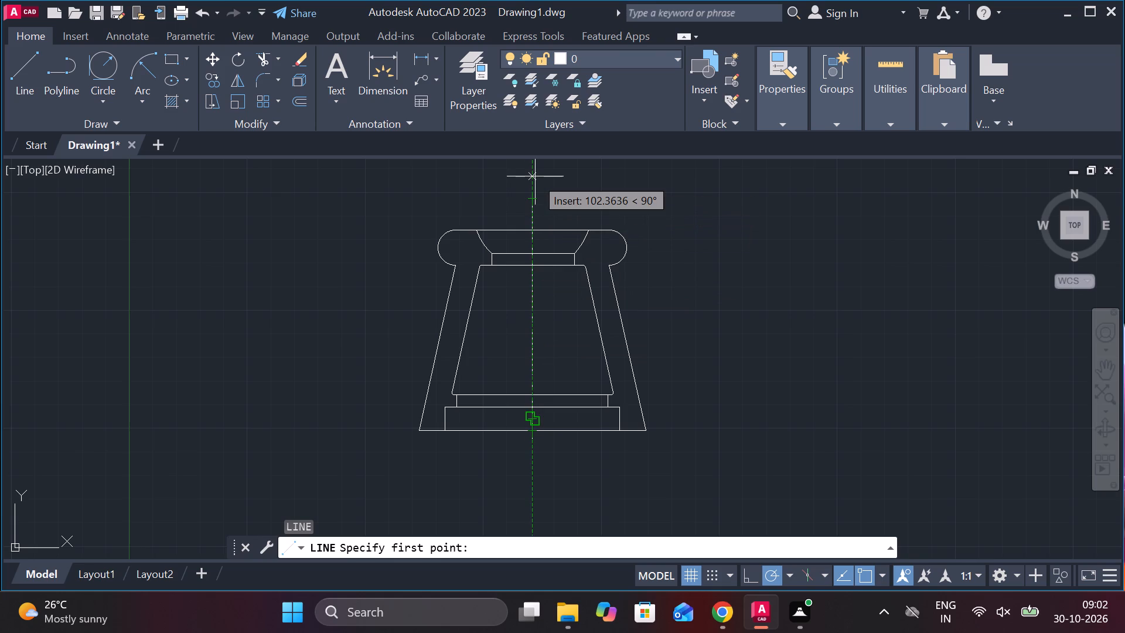
{"action": "type", "text": "42"}
{"action": "key", "text": "period"}
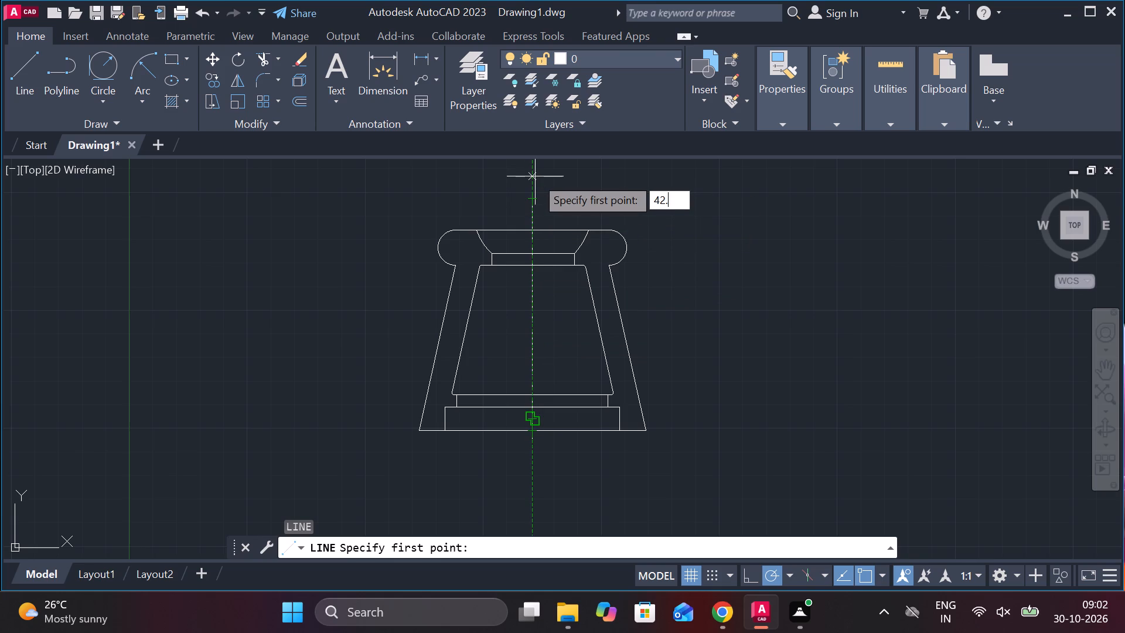
{"action": "key", "text": "5"}
{"action": "key", "text": "Return"}
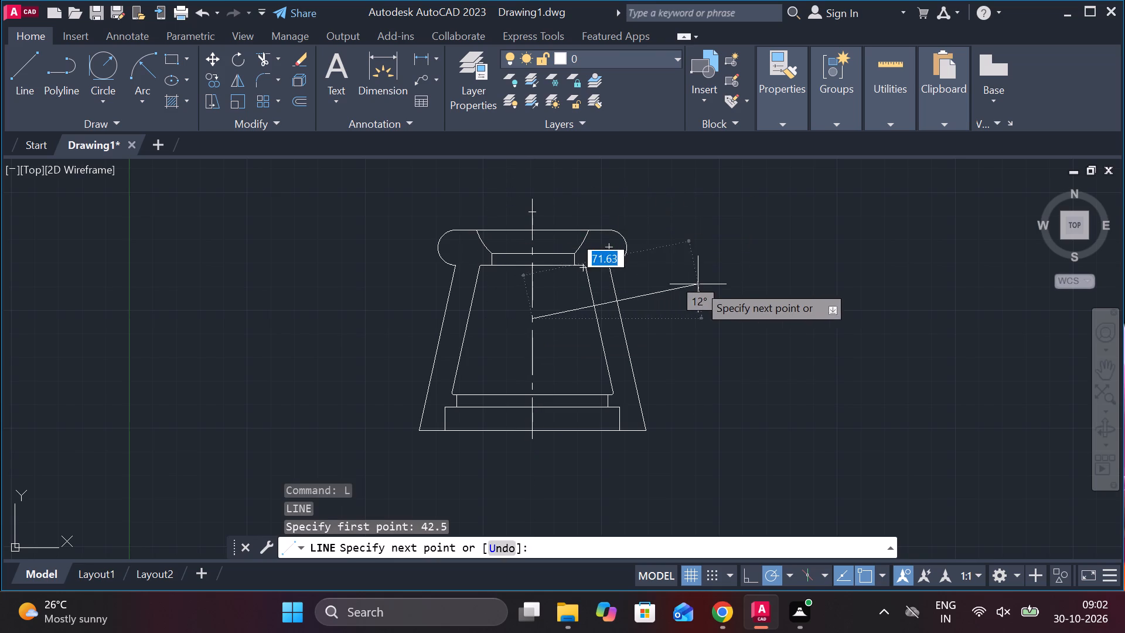
{"action": "middle_click_drag", "start_coordinate": [833, 318], "coordinate": [718, 324]}
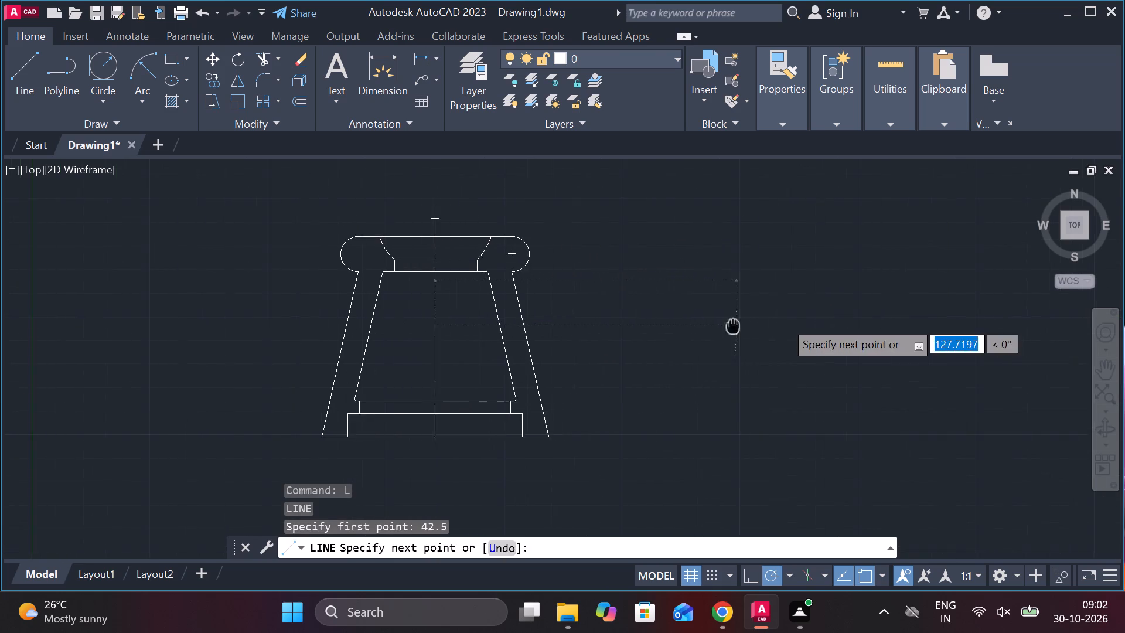
{"action": "middle_click_drag", "start_coordinate": [718, 324], "coordinate": [716, 324]}
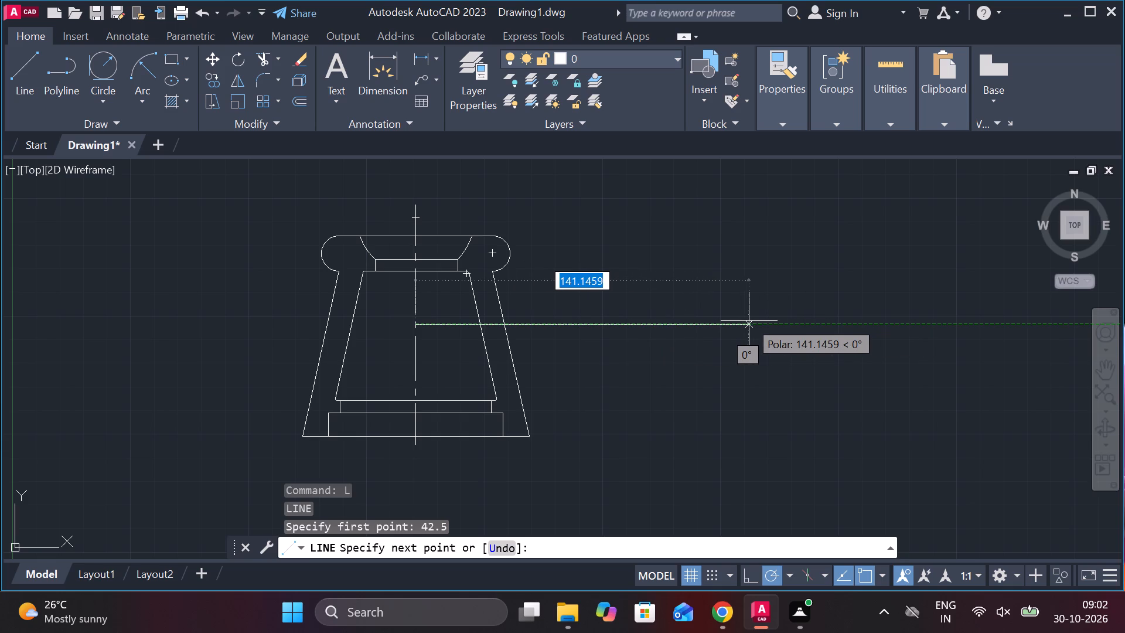
{"action": "type", "text": "128"}
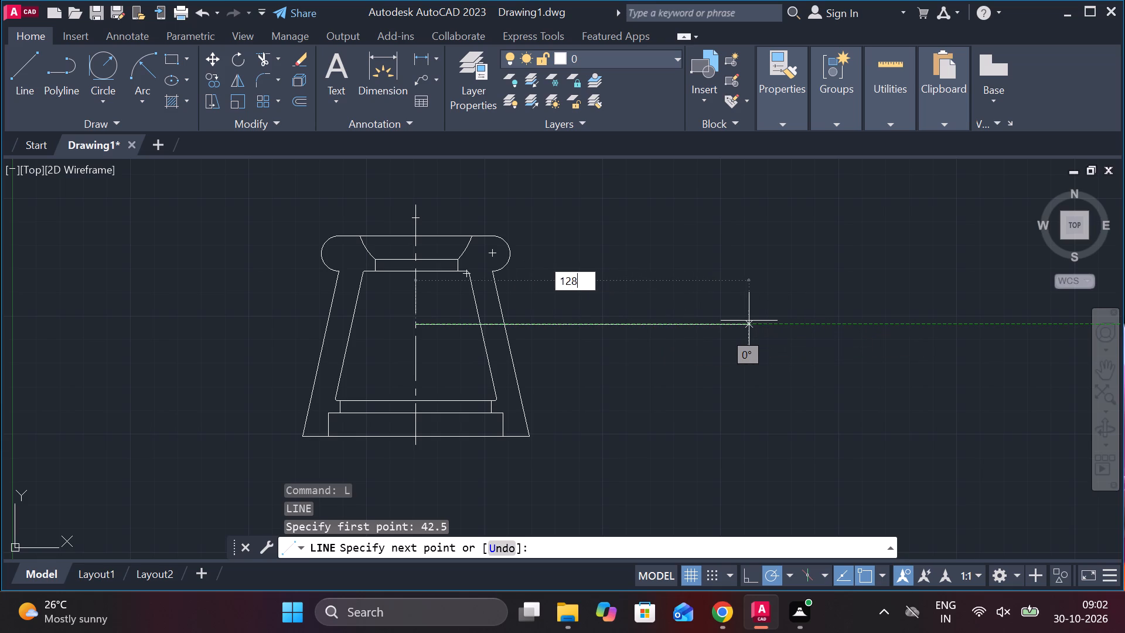
{"action": "key", "text": "Return"}
{"action": "middle_click_drag", "start_coordinate": [766, 270], "coordinate": [674, 274]}
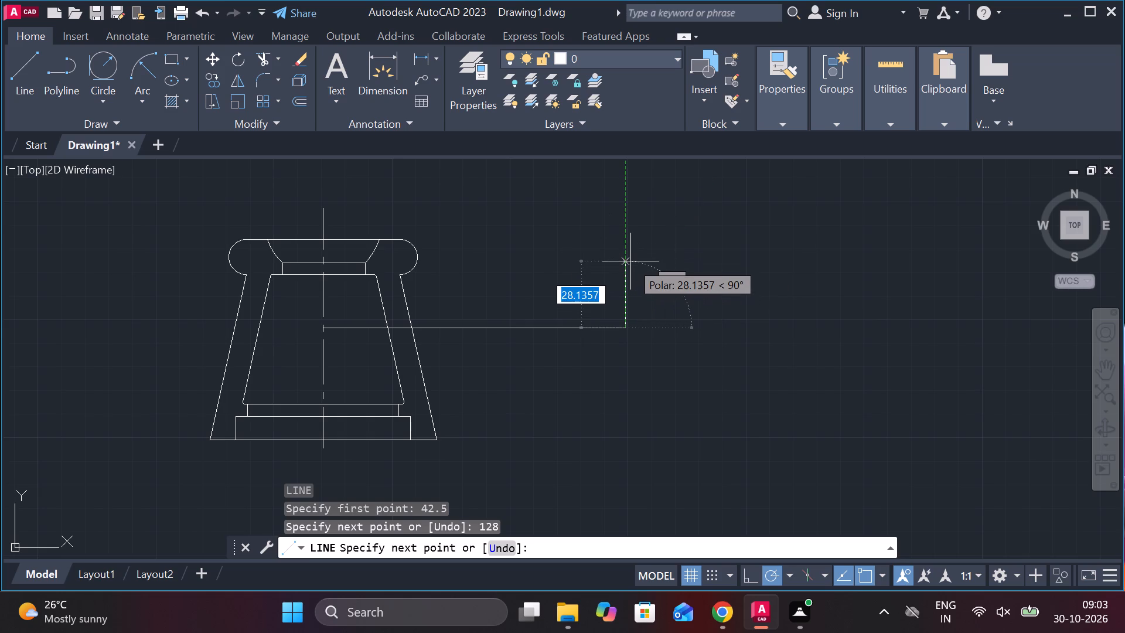
{"action": "key", "text": "Escape"}
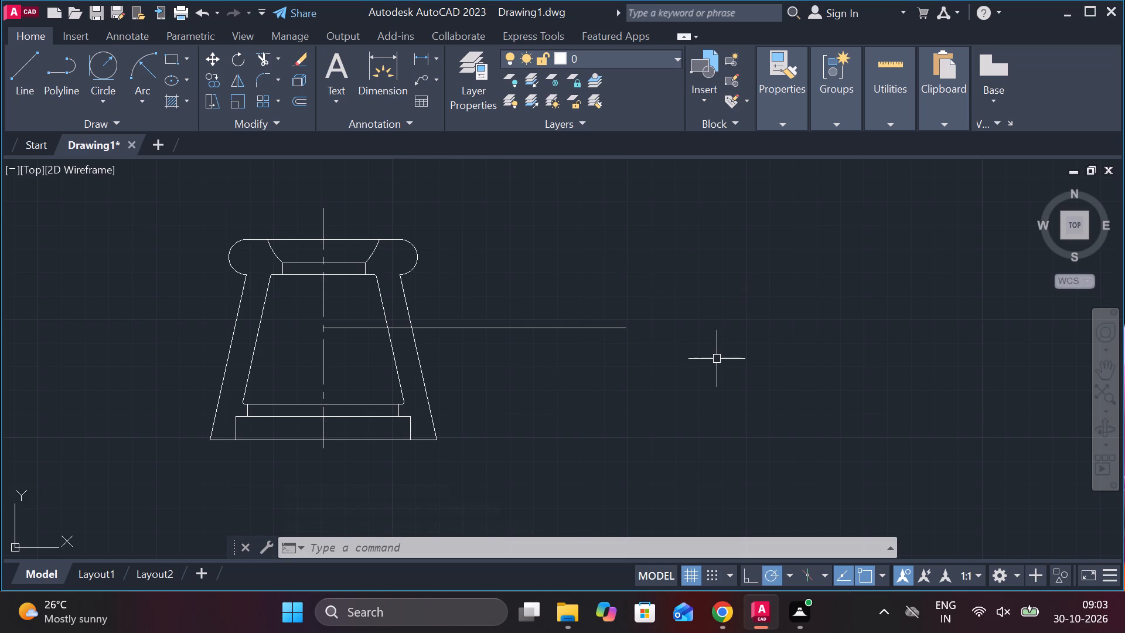
From the horizontal line's right end, draw a line 64 units straight up and continue it 20 units to the left.
{"action": "middle_click_drag", "start_coordinate": [714, 359], "coordinate": [687, 359]}
{"action": "key", "text": "l"}
{"action": "key", "text": "Return"}
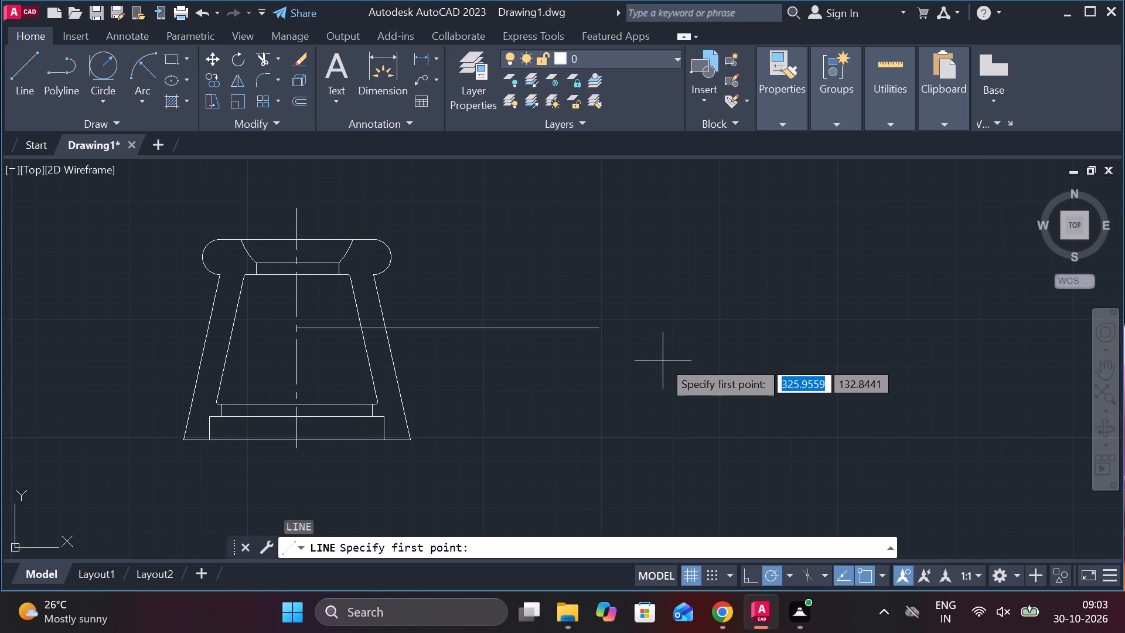
{"action": "left_click", "coordinate": [602, 324]}
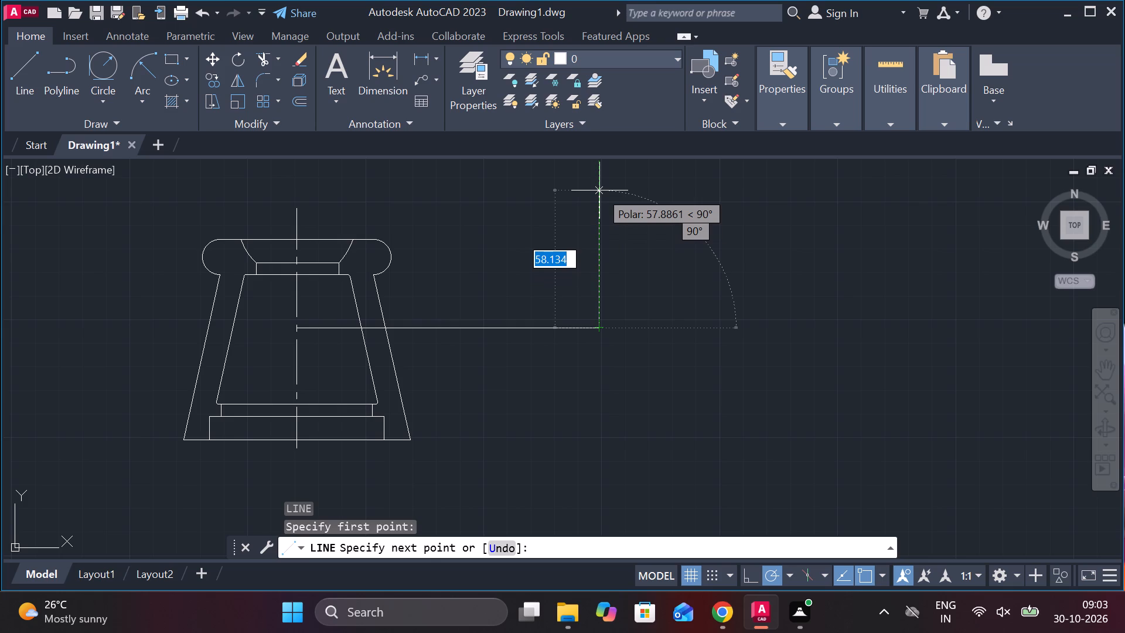
{"action": "type", "text": "64"}
{"action": "key", "text": "Return"}
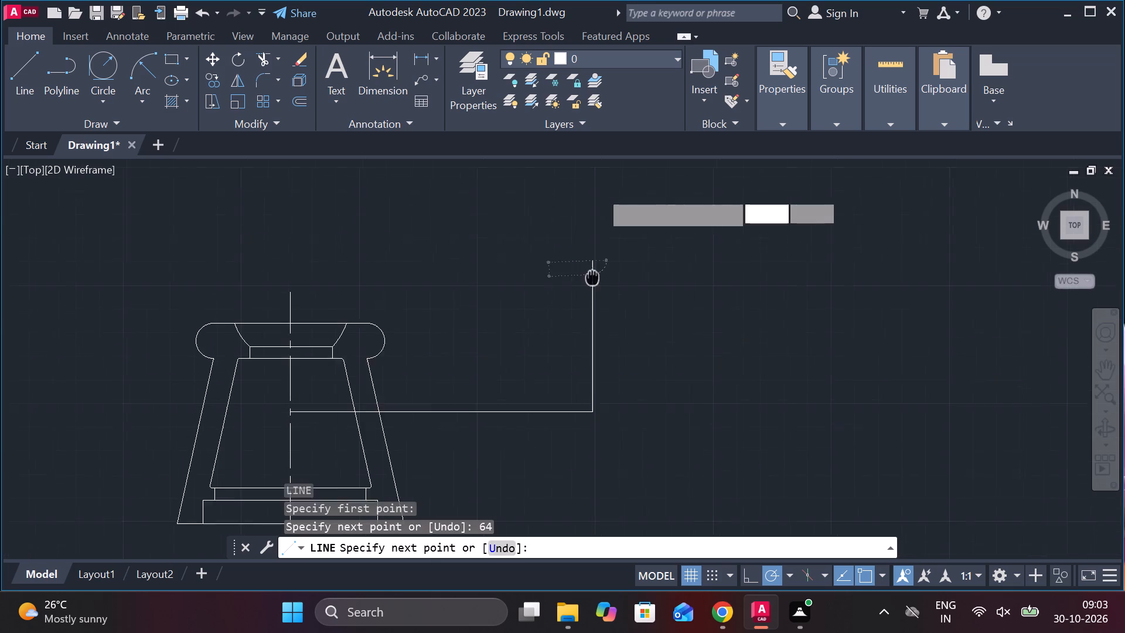
{"action": "middle_click_drag", "start_coordinate": [591, 283], "coordinate": [594, 324]}
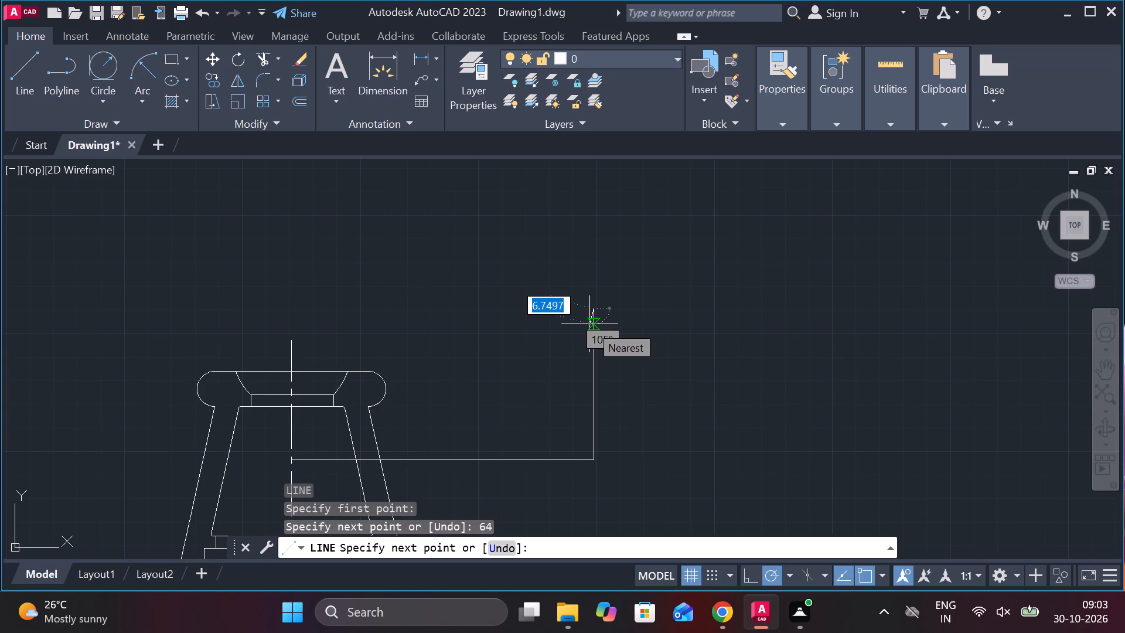
{"action": "scroll", "coordinate": [546, 298], "scroll_direction": "up", "scroll_amount": 2}
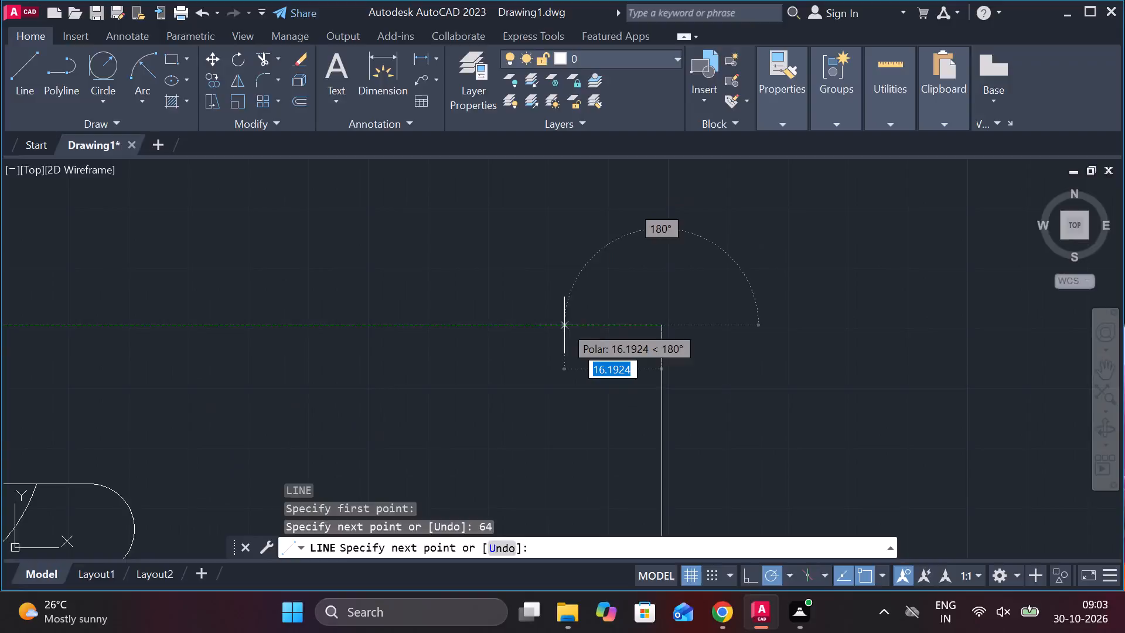
{"action": "type", "text": "20"}
{"action": "key", "text": "Return"}
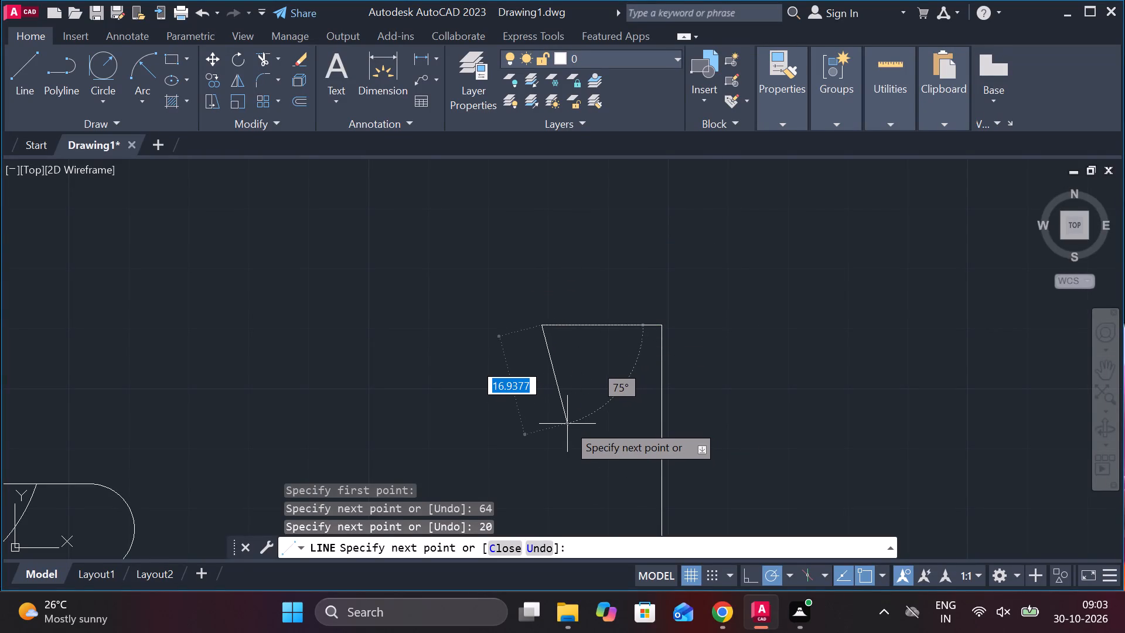
Continue the line 128 units straight down as the left side of the narrow rectangle.
{"action": "middle_click_drag", "start_coordinate": [569, 420], "coordinate": [561, 402]}
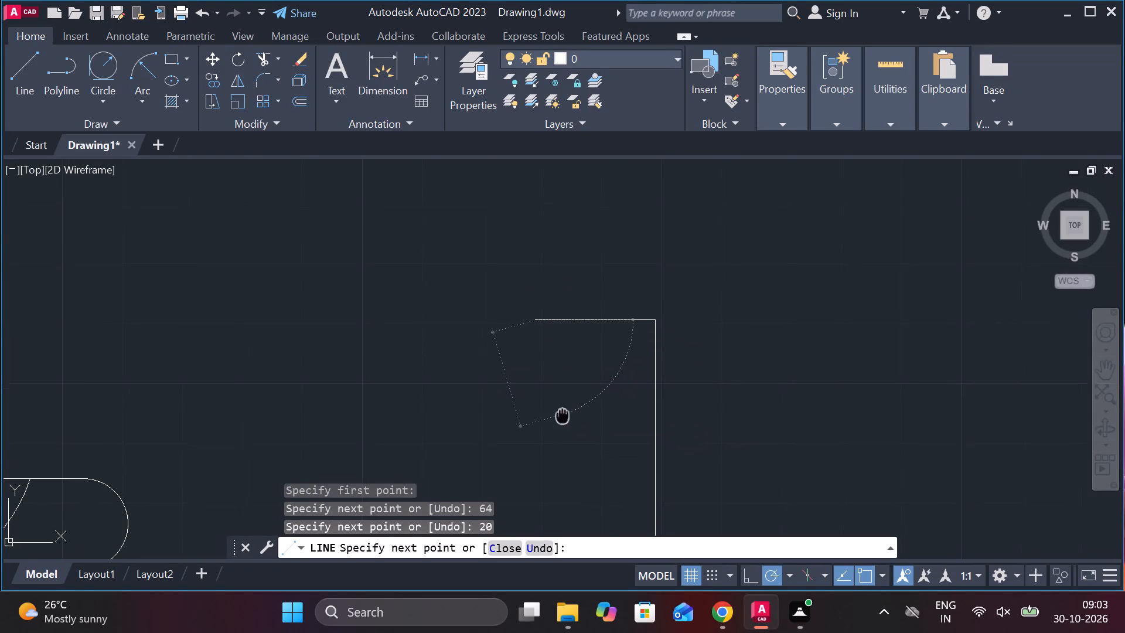
{"action": "middle_click_drag", "start_coordinate": [561, 402], "coordinate": [560, 384]}
{"action": "type", "text": "12"}
{"action": "key", "text": "8"}
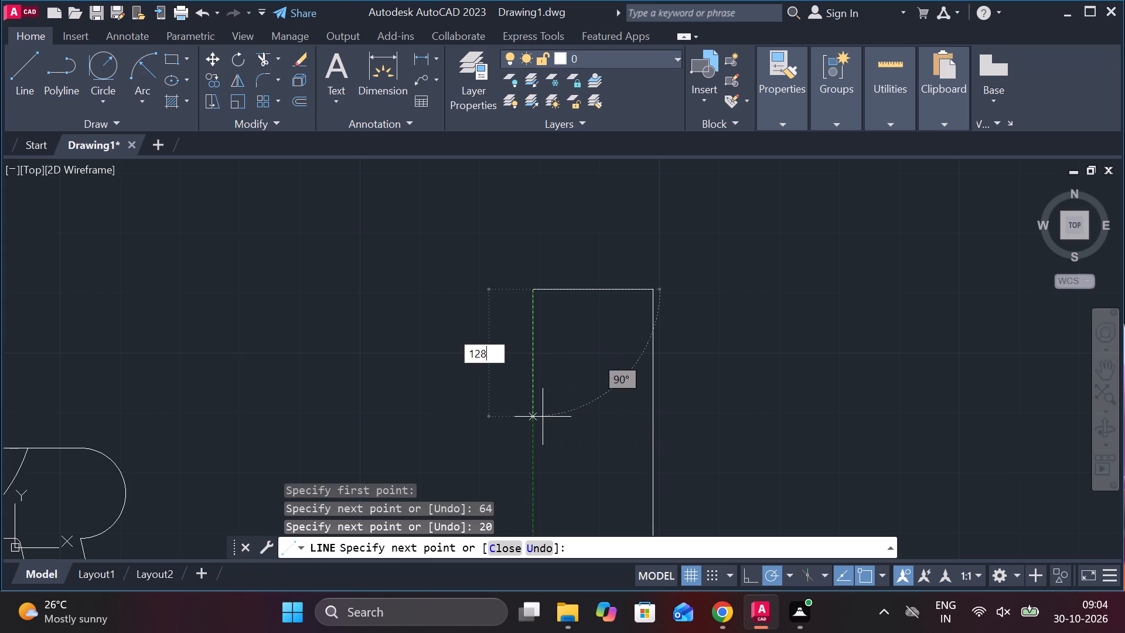
{"action": "key", "text": "Return"}
{"action": "scroll", "coordinate": [543, 423], "scroll_direction": "down", "scroll_amount": 1}
{"action": "middle_click_drag", "start_coordinate": [541, 423], "coordinate": [526, 144]}
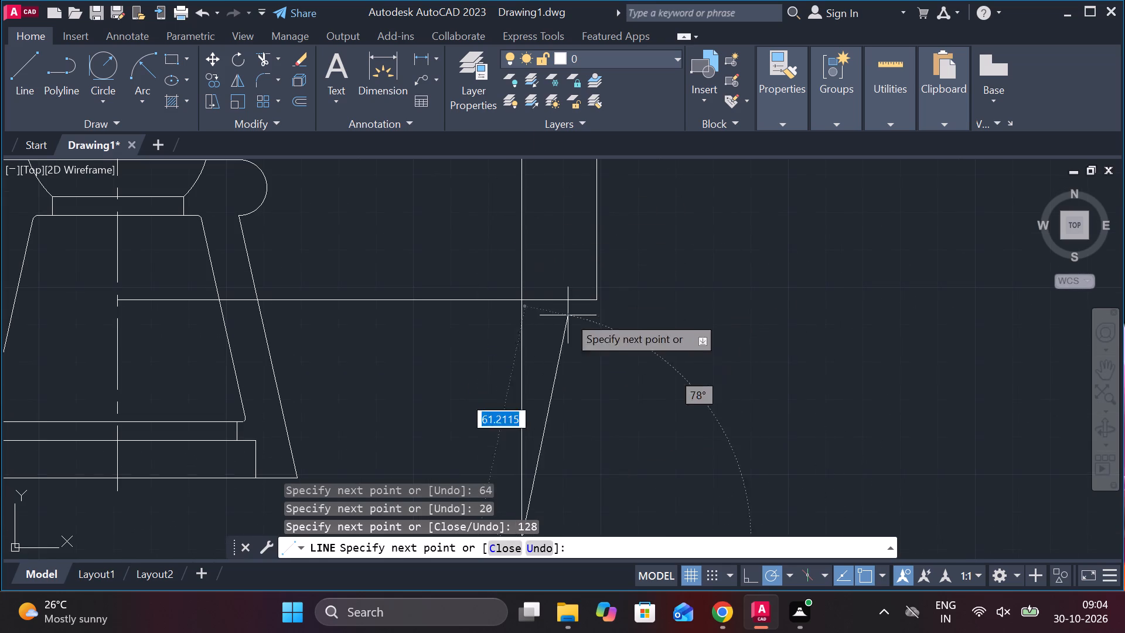
{"action": "middle_click_drag", "start_coordinate": [638, 440], "coordinate": [587, 204]}
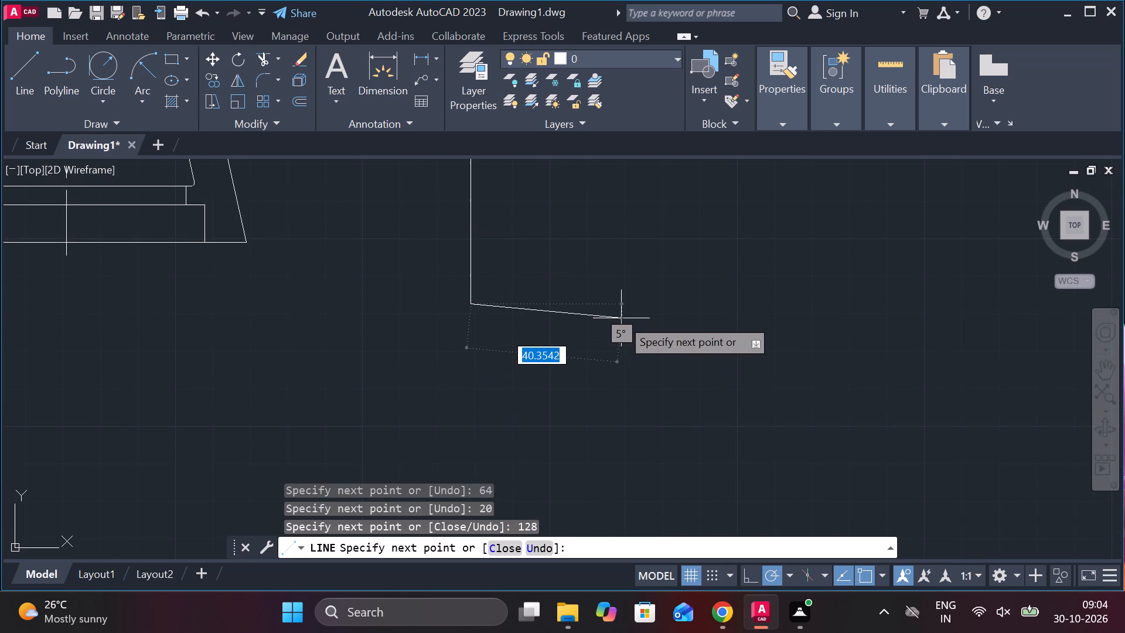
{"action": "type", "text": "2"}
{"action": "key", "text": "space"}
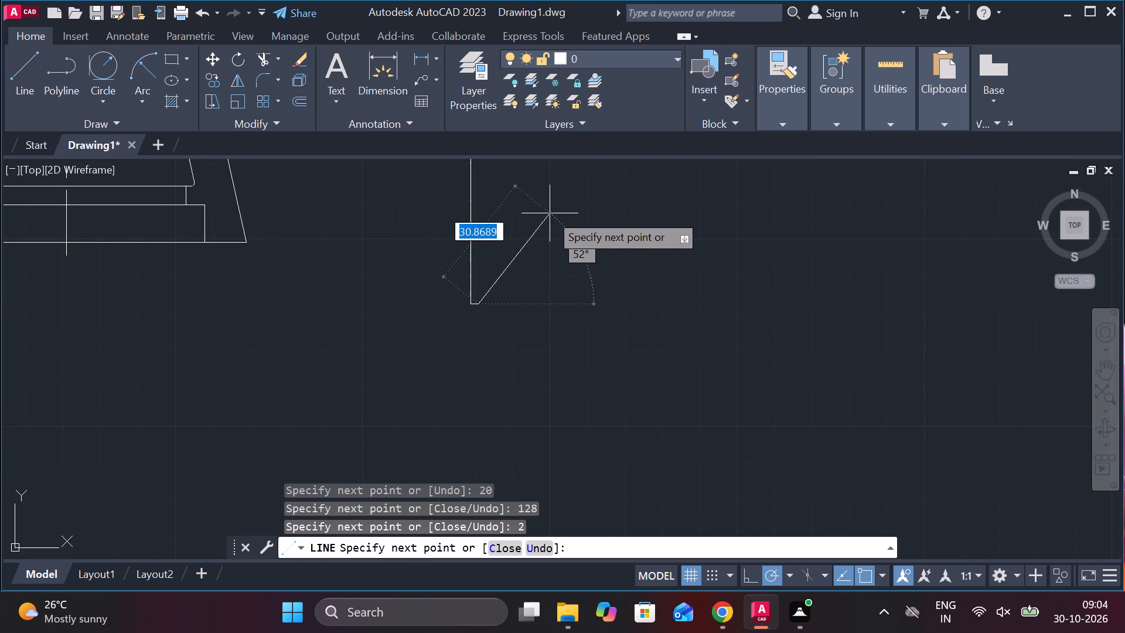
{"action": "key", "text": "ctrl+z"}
Complete the narrow rectangle with a 20-unit bottom edge to the right and a 64-unit line up to the horizontal line's end.
{"action": "type", "text": "20"}
{"action": "key", "text": "Return"}
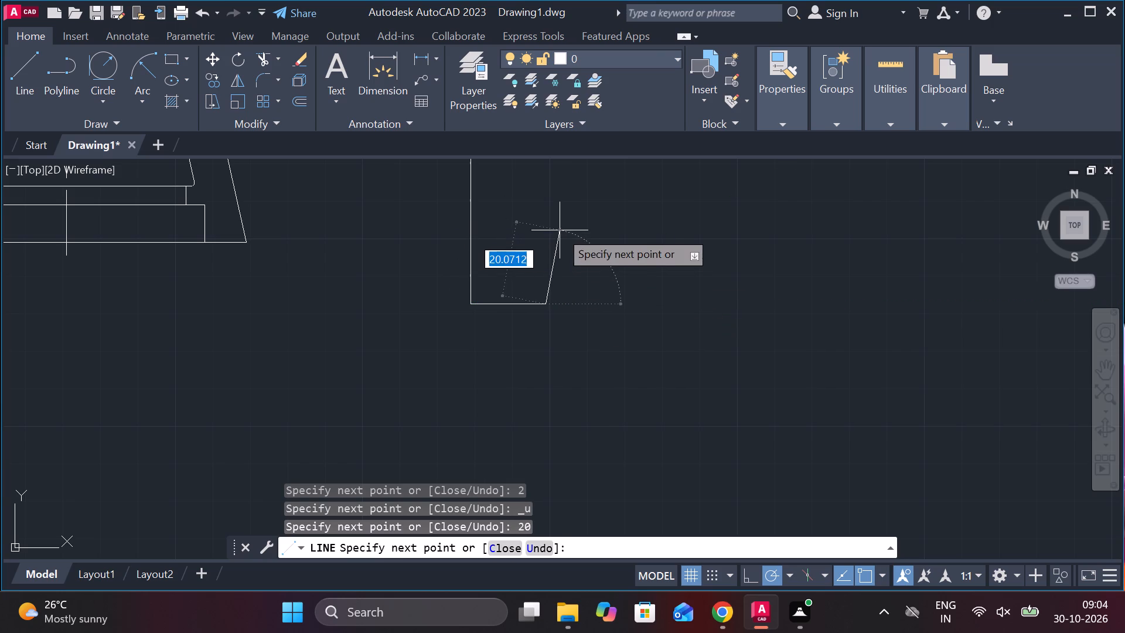
{"action": "type", "text": "64"}
{"action": "key", "text": "space"}
{"action": "middle_click_drag", "start_coordinate": [581, 265], "coordinate": [572, 536]}
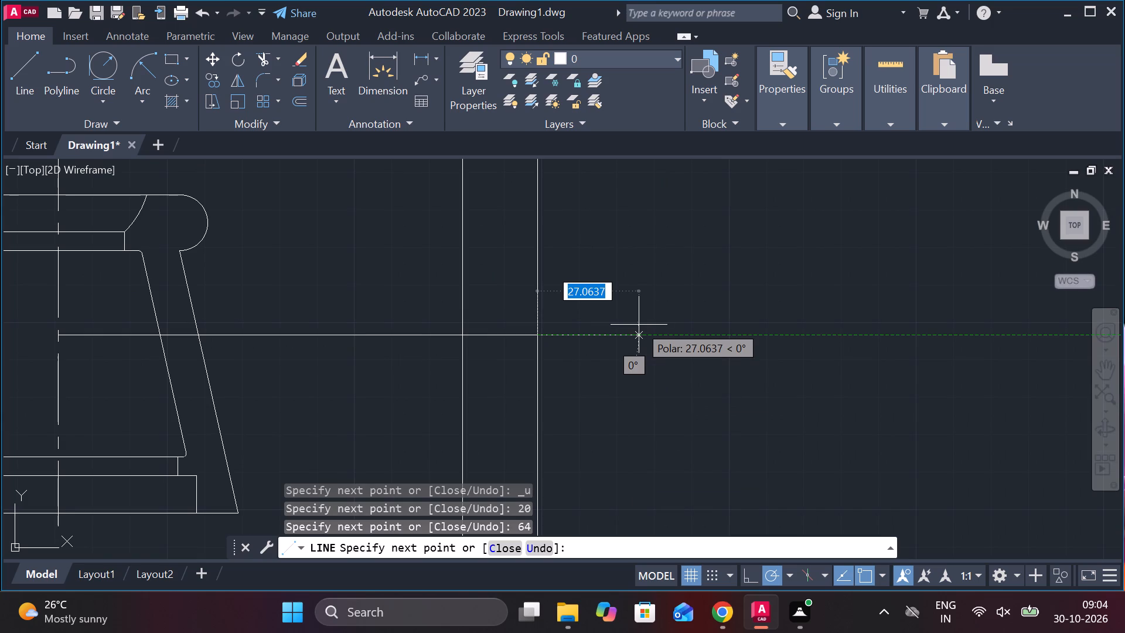
{"action": "key", "text": "grave"}
{"action": "middle_click", "coordinate": [650, 298]}
{"action": "key", "text": "Escape"}
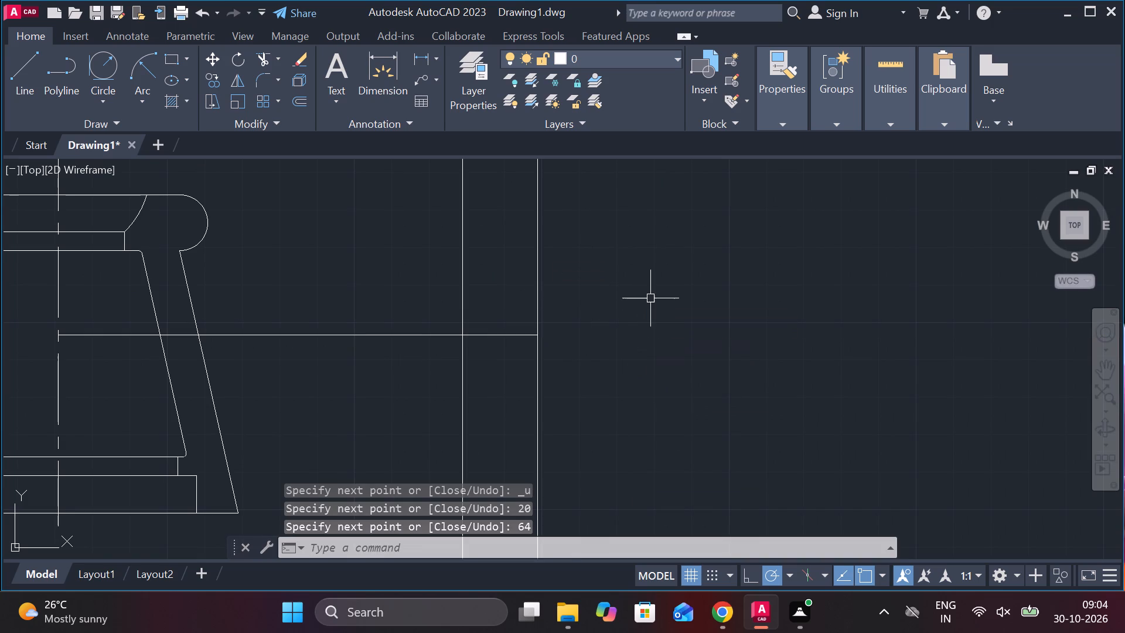
Draw a radius-9 circle centered on the narrow rectangle's upper-right corner.
{"action": "middle_click_drag", "start_coordinate": [633, 298], "coordinate": [636, 348]}
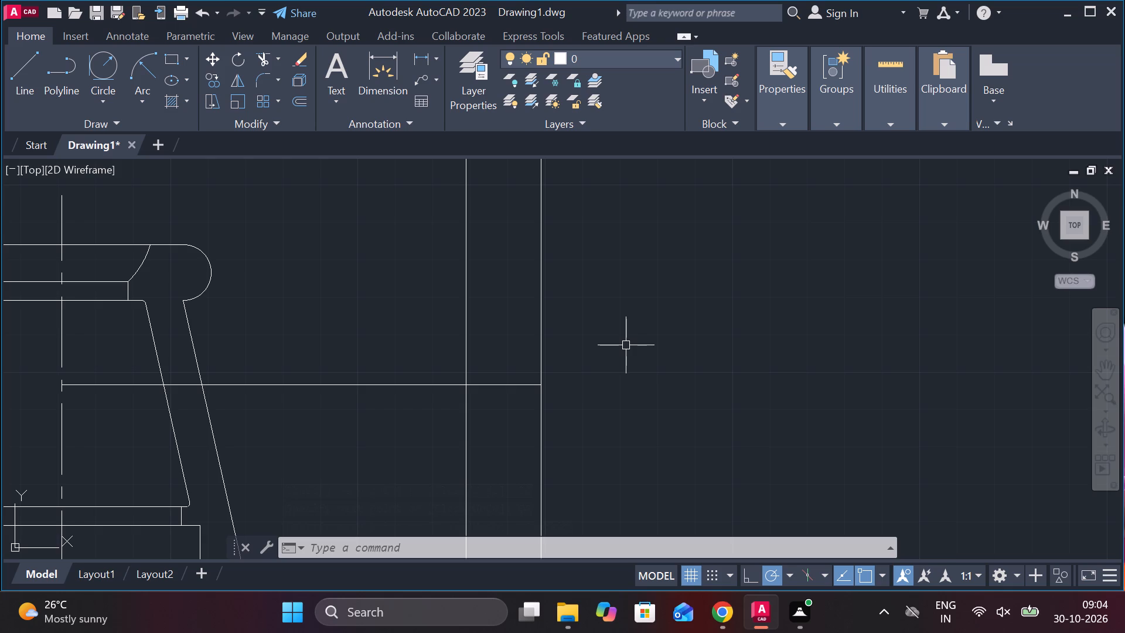
{"action": "middle_click_drag", "start_coordinate": [715, 210], "coordinate": [671, 442]}
{"action": "key", "text": "Escape"}
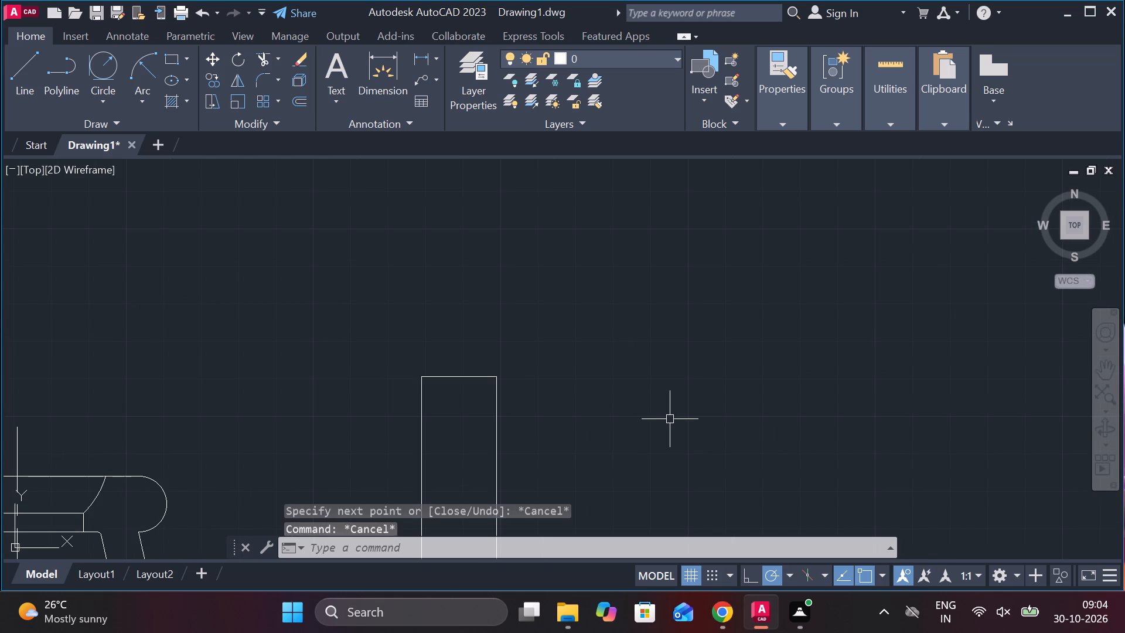
{"action": "key", "text": "c"}
{"action": "key", "text": "space"}
{"action": "left_click", "coordinate": [502, 375]}
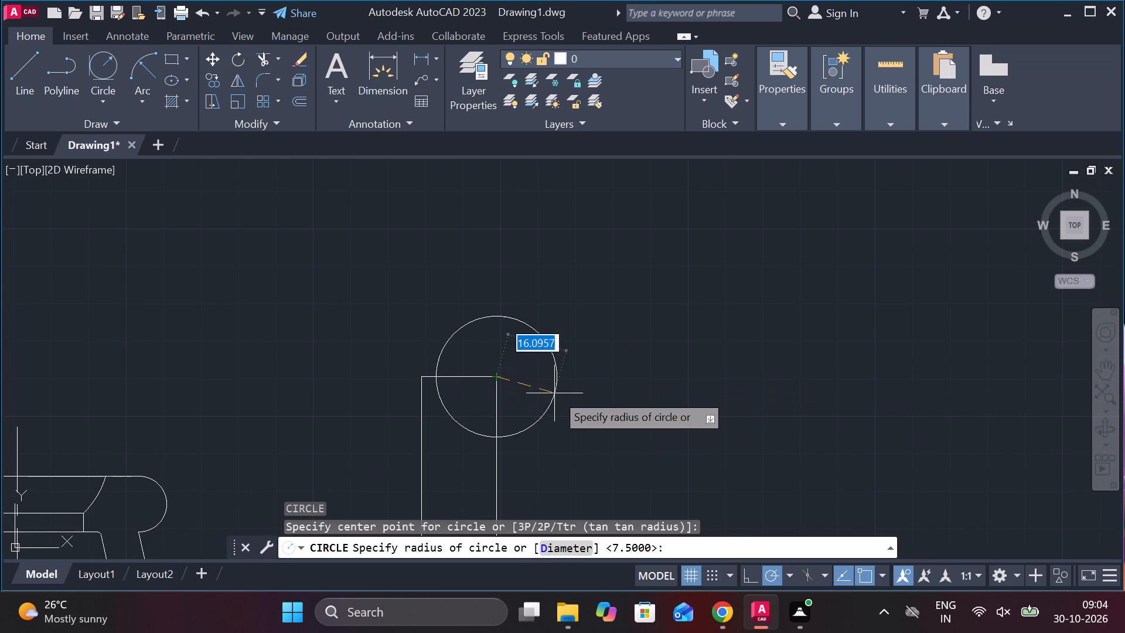
{"action": "key", "text": "9"}
{"action": "key", "text": "Return"}
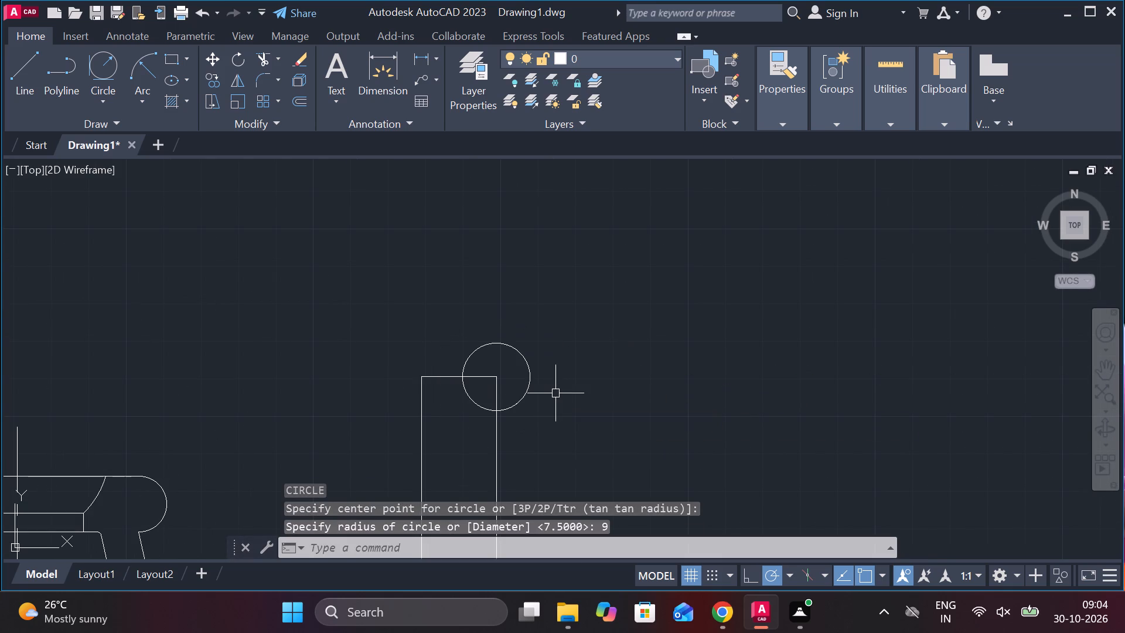
Draw another radius-9 circle centered on the narrow rectangle's lower-right corner.
{"action": "scroll", "coordinate": [555, 393], "scroll_direction": "down", "scroll_amount": 2}
{"action": "middle_click_drag", "start_coordinate": [562, 412], "coordinate": [521, 299]}
{"action": "middle_click_drag", "start_coordinate": [528, 316], "coordinate": [532, 326]}
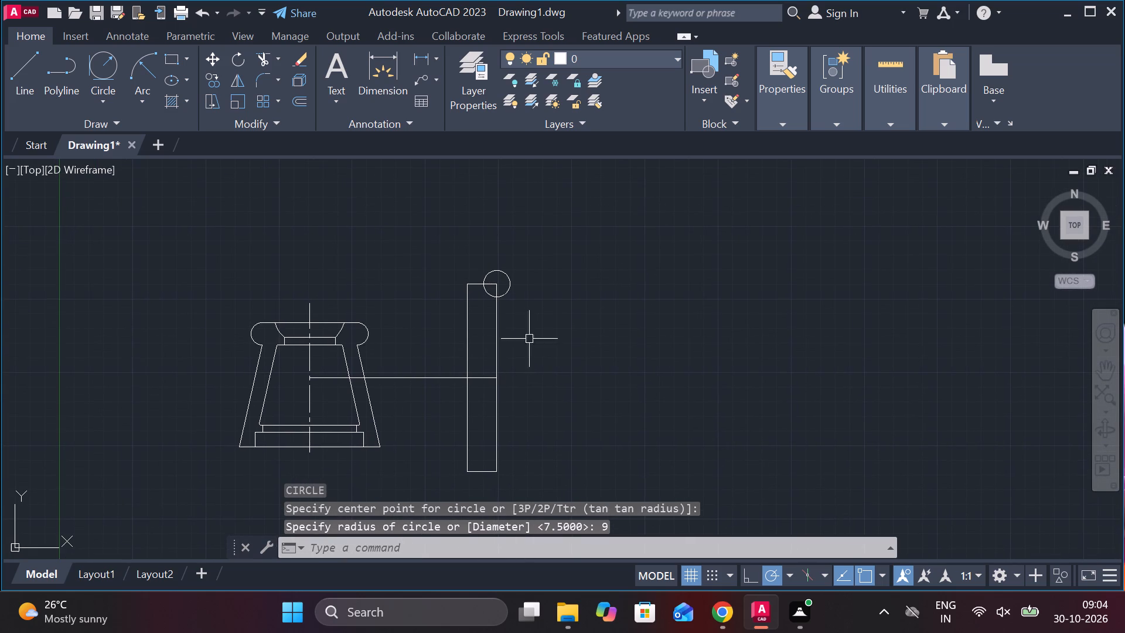
{"action": "key", "text": "space"}
{"action": "left_click", "coordinate": [500, 468]}
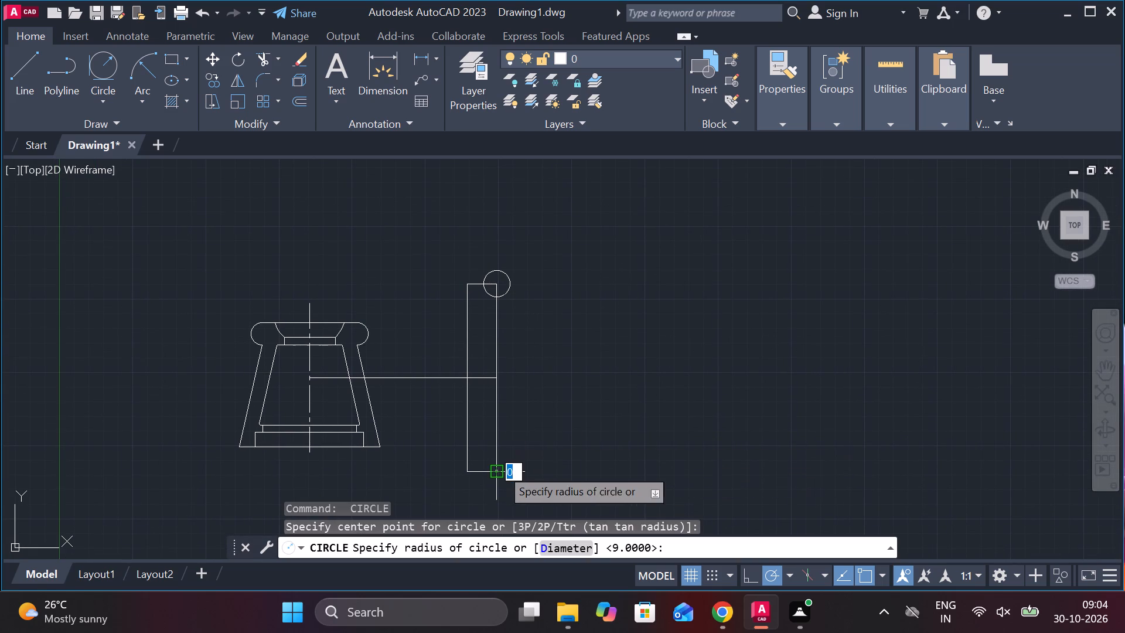
{"action": "key", "text": "9"}
{"action": "key", "text": "Return"}
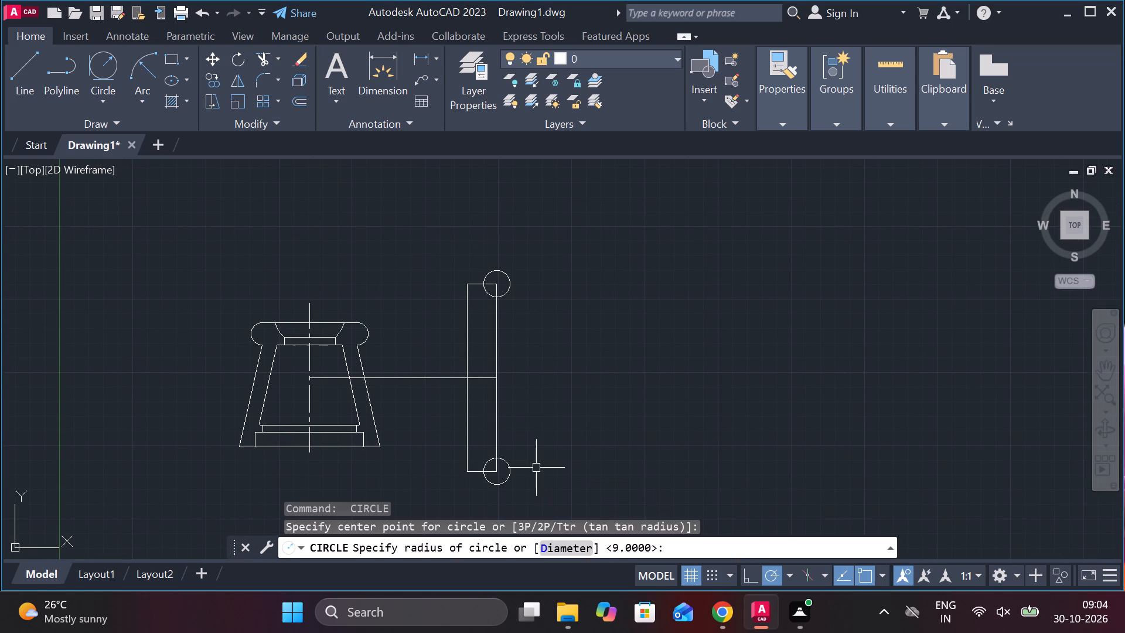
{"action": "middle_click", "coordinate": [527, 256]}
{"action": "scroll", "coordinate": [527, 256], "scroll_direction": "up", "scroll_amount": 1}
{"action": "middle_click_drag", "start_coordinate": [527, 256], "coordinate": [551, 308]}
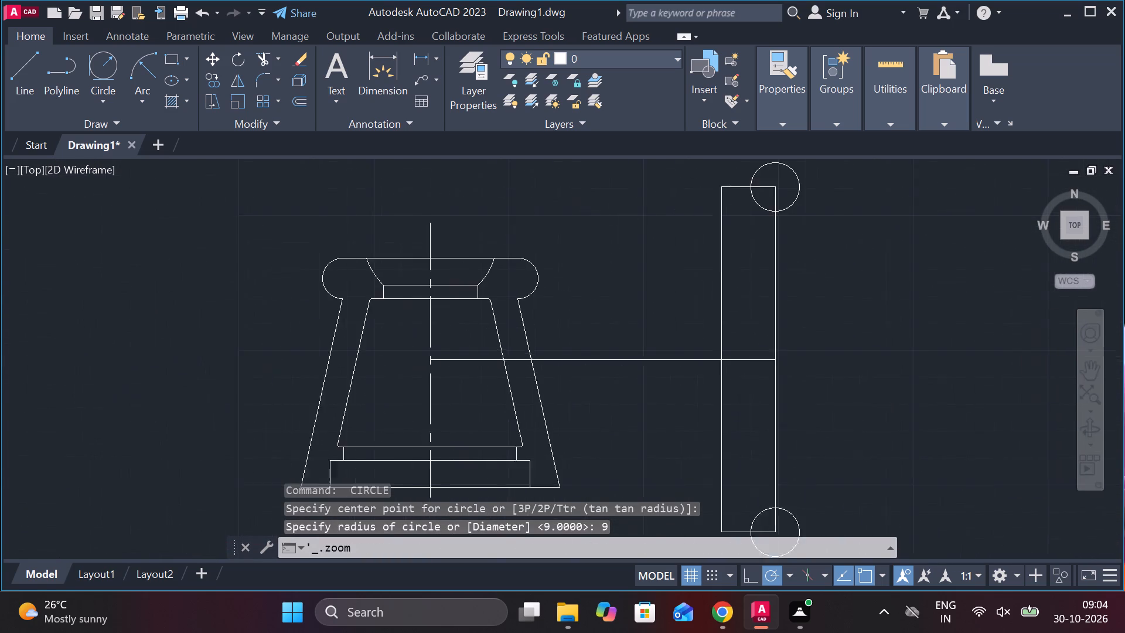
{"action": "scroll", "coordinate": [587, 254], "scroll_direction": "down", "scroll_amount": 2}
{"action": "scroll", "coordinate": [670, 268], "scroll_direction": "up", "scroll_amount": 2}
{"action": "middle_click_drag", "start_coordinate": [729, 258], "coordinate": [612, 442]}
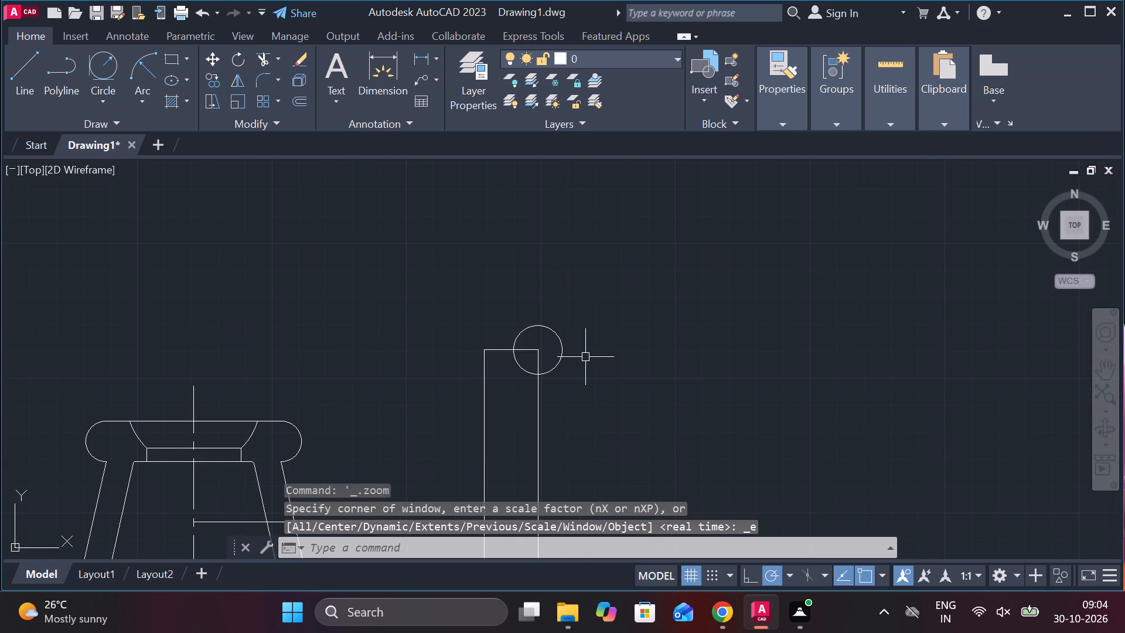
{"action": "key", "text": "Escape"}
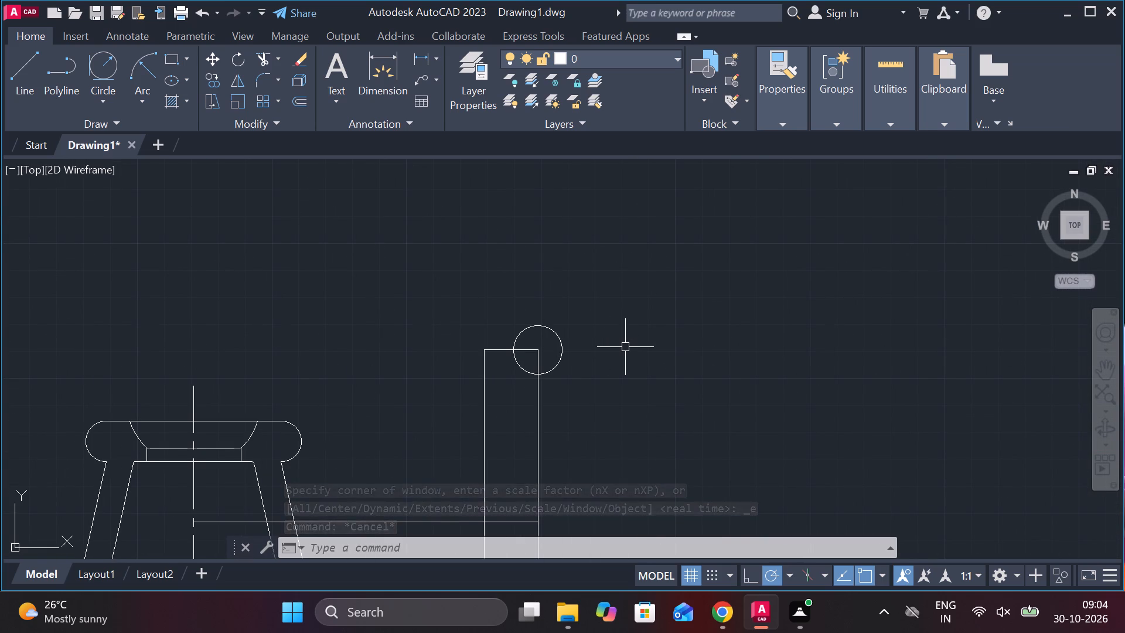
Draw a short horizontal line rightward from the narrow rectangle's right side, starting 52 units above the long horizontal line's end.
{"action": "middle_click_drag", "start_coordinate": [612, 345], "coordinate": [592, 166]}
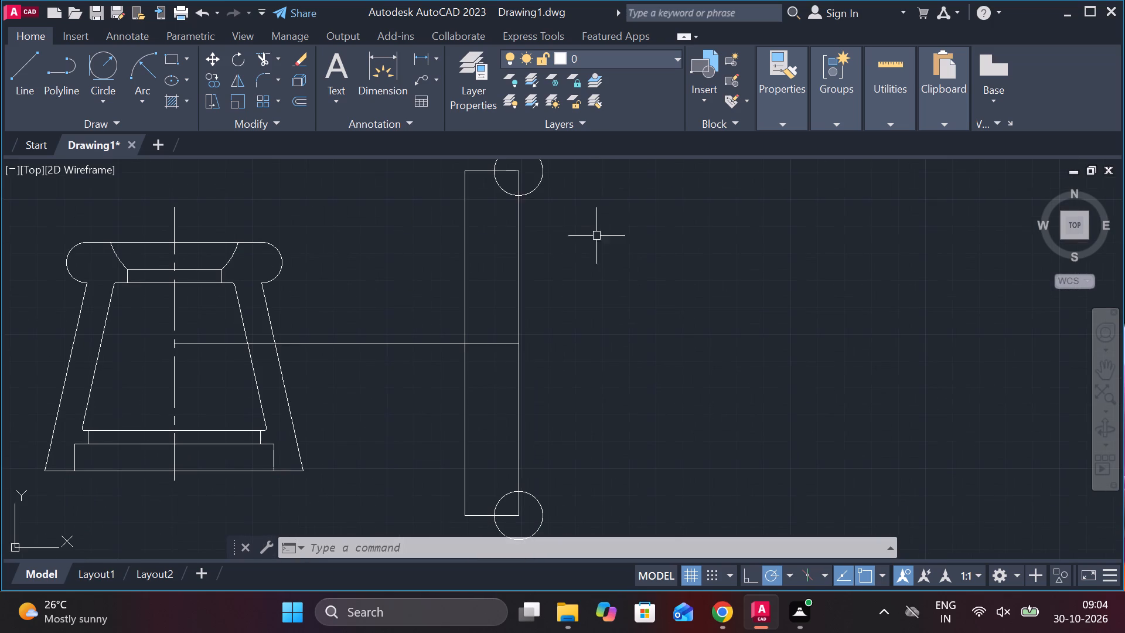
{"action": "key", "text": "Escape"}
{"action": "key", "text": "l"}
{"action": "key", "text": "Return"}
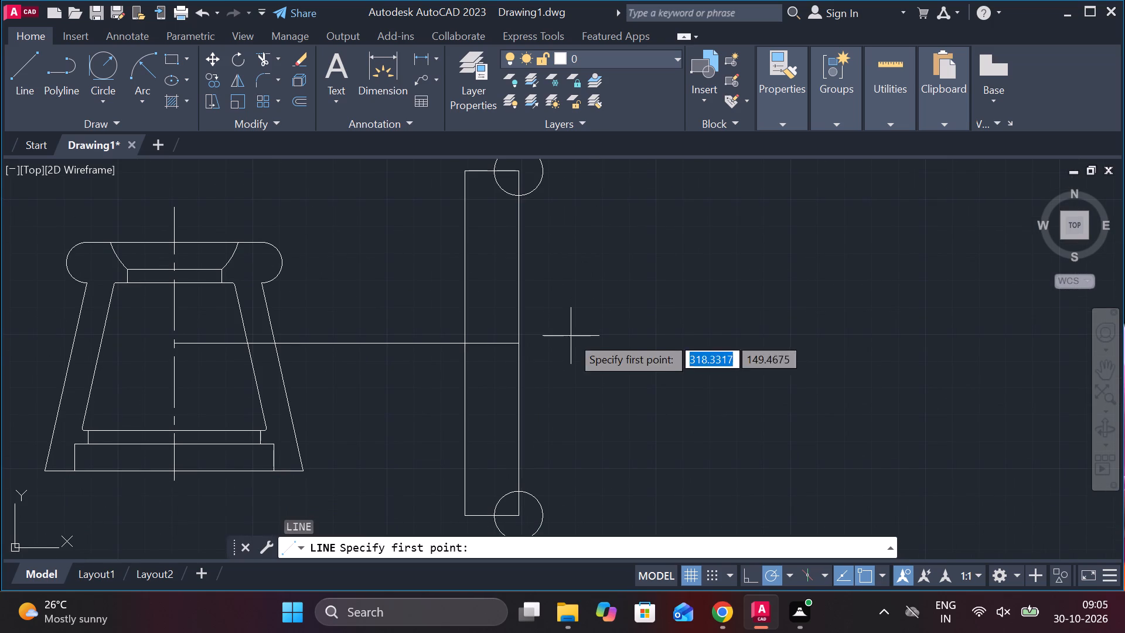
{"action": "scroll", "coordinate": [529, 315], "scroll_direction": "down", "scroll_amount": 1}
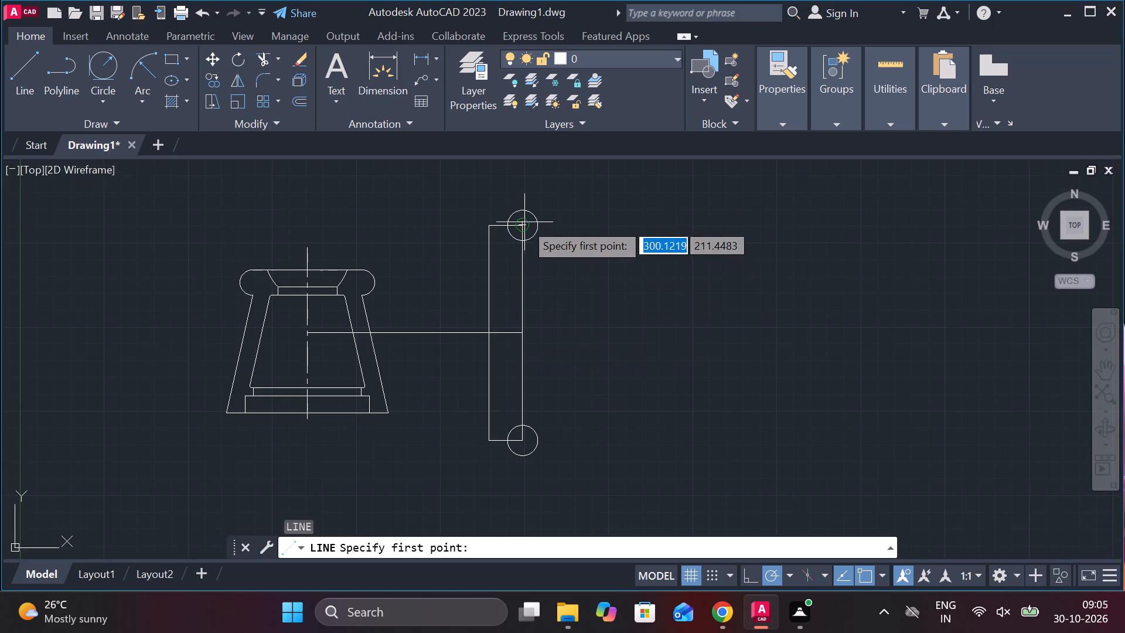
{"action": "middle_click_drag", "start_coordinate": [553, 247], "coordinate": [552, 319]}
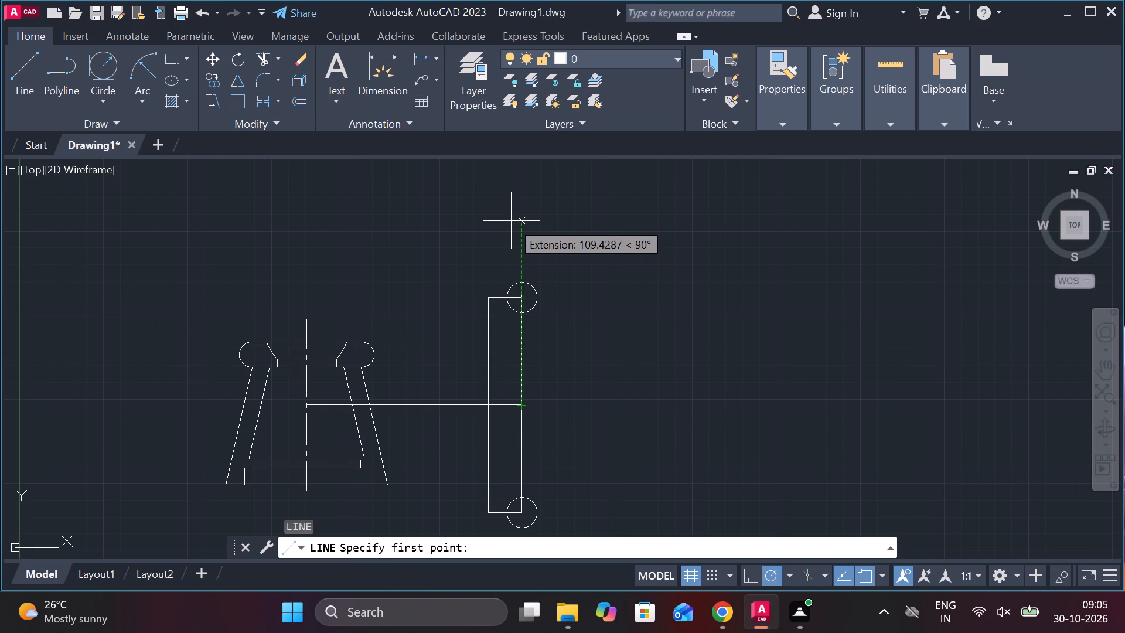
{"action": "type", "text": "52"}
{"action": "key", "text": "Return"}
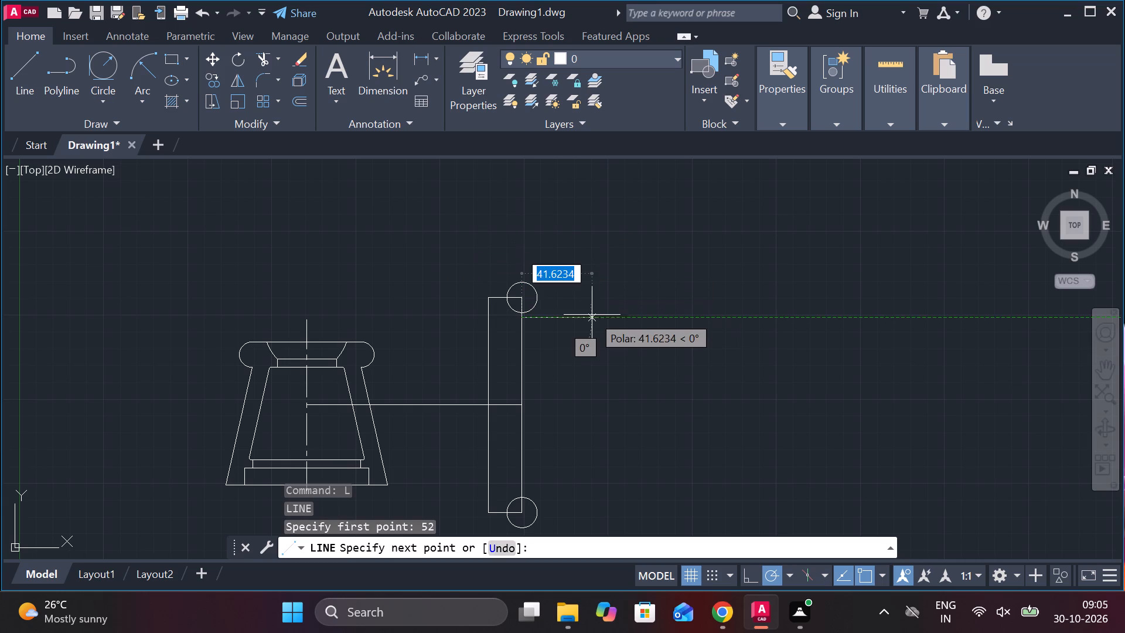
{"action": "scroll", "coordinate": [592, 323], "scroll_direction": "up", "scroll_amount": 3}
{"action": "middle_click_drag", "start_coordinate": [398, 322], "coordinate": [429, 328]}
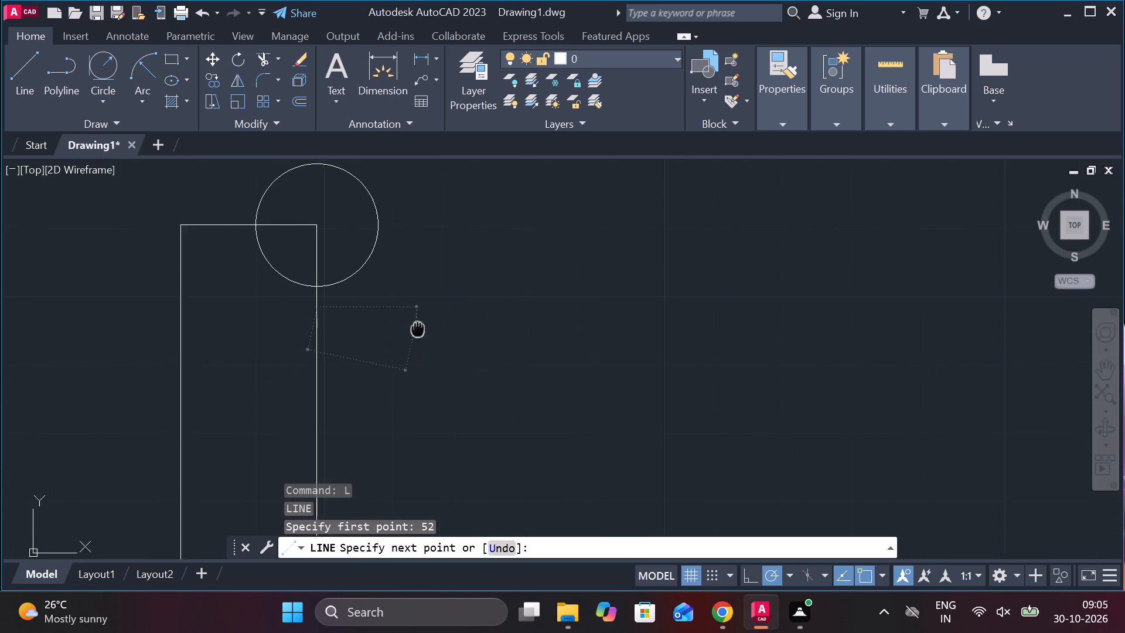
{"action": "middle_click_drag", "start_coordinate": [429, 328], "coordinate": [462, 328]}
{"action": "left_click", "coordinate": [525, 316]}
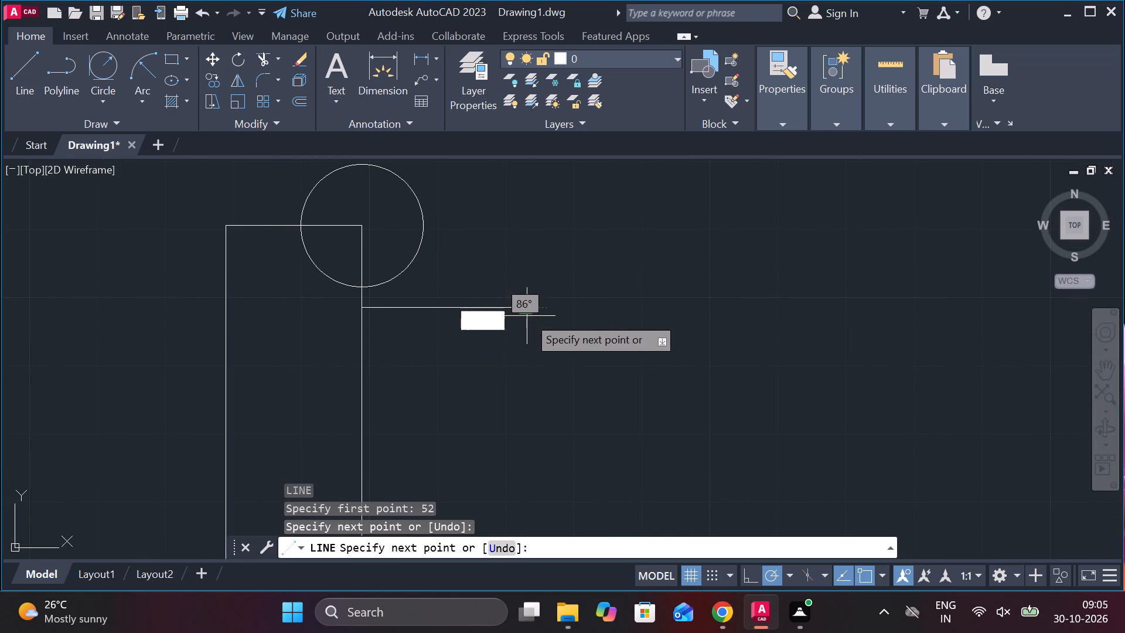
{"action": "scroll", "coordinate": [529, 316], "scroll_direction": "down", "scroll_amount": 2}
{"action": "key", "text": "Escape"}
Offset the short horizontal line 104 units downward.
{"action": "left_click", "coordinate": [499, 316]}
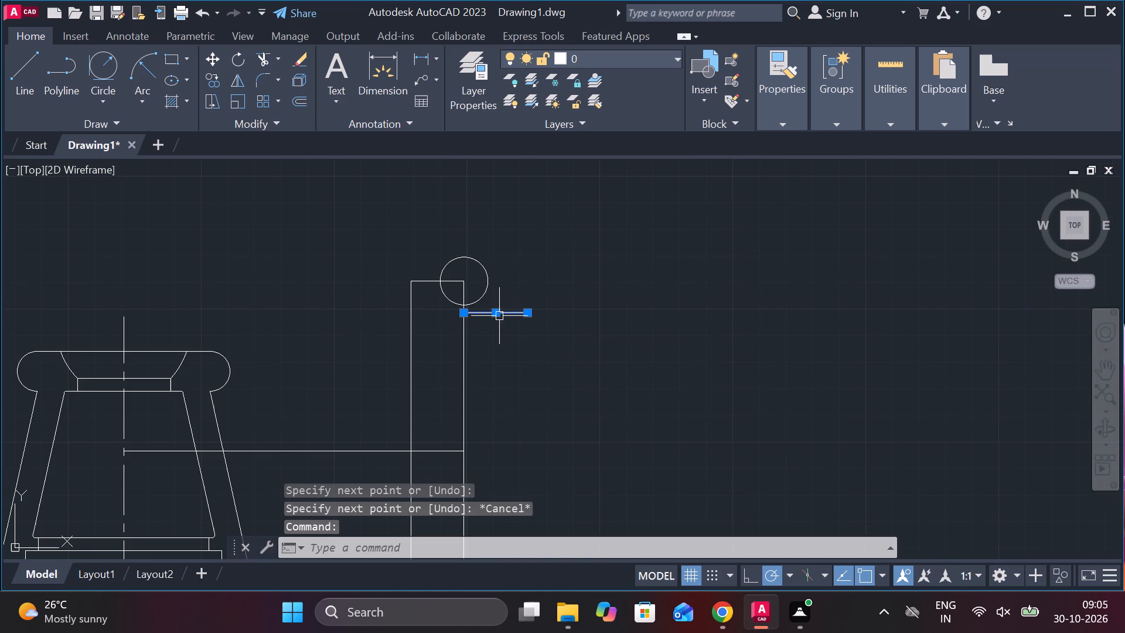
{"action": "key", "text": "o"}
{"action": "key", "text": "Return"}
{"action": "key", "text": "Return"}
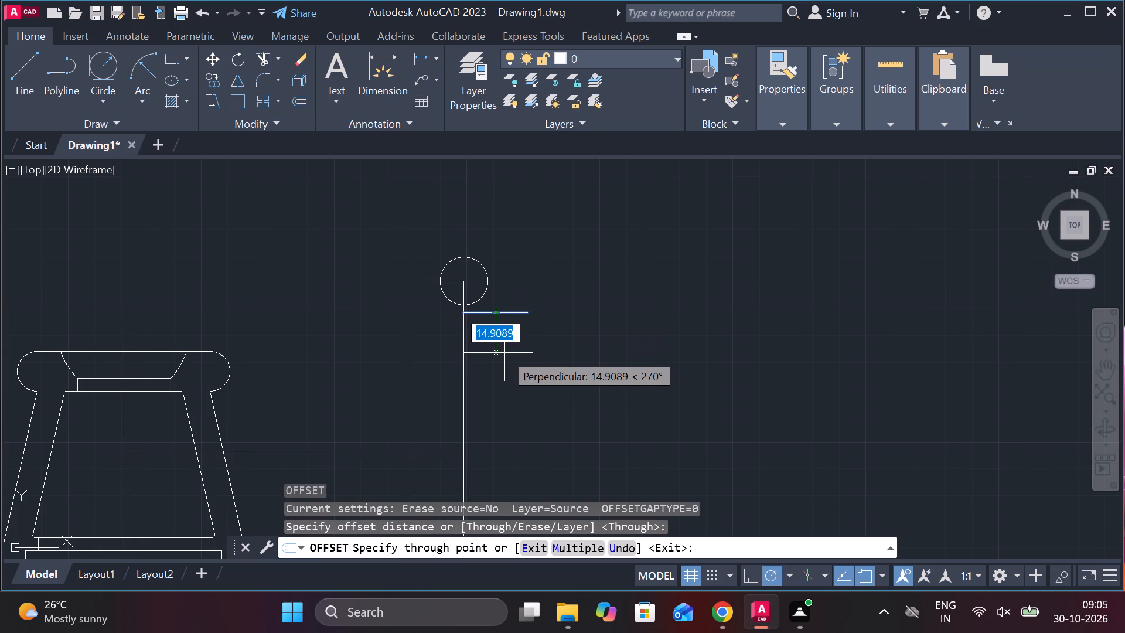
{"action": "type", "text": "104"}
{"action": "key", "text": "Return"}
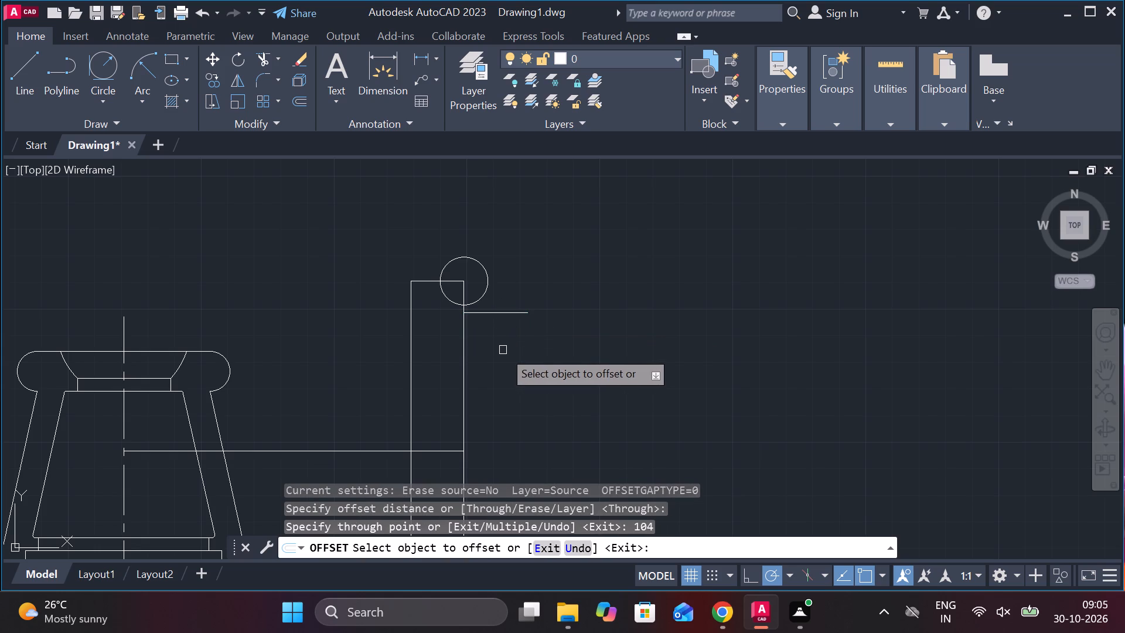
{"action": "middle_click_drag", "start_coordinate": [514, 350], "coordinate": [544, 367]}
{"action": "key", "text": "Escape"}
Draw a radius-41 circle centered on the upper short line's left endpoint.
{"action": "type", "text": "c"}
{"action": "key", "text": "space"}
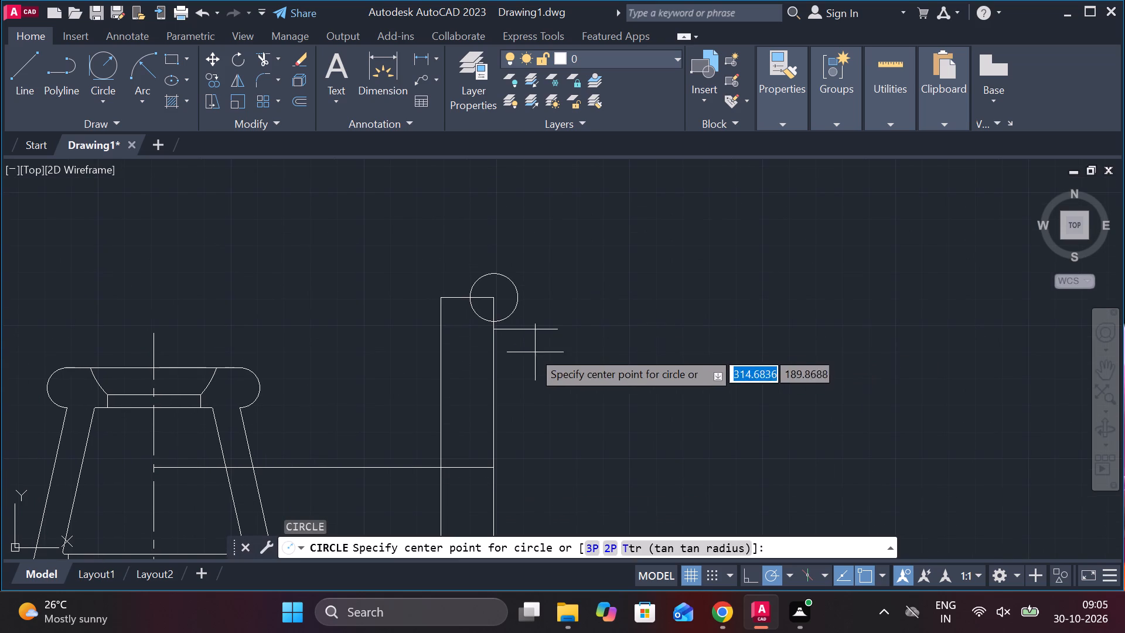
{"action": "left_click", "coordinate": [495, 329]}
{"action": "type", "text": "41v"}
{"action": "key", "text": "BackSpace"}
{"action": "key", "text": "Return"}
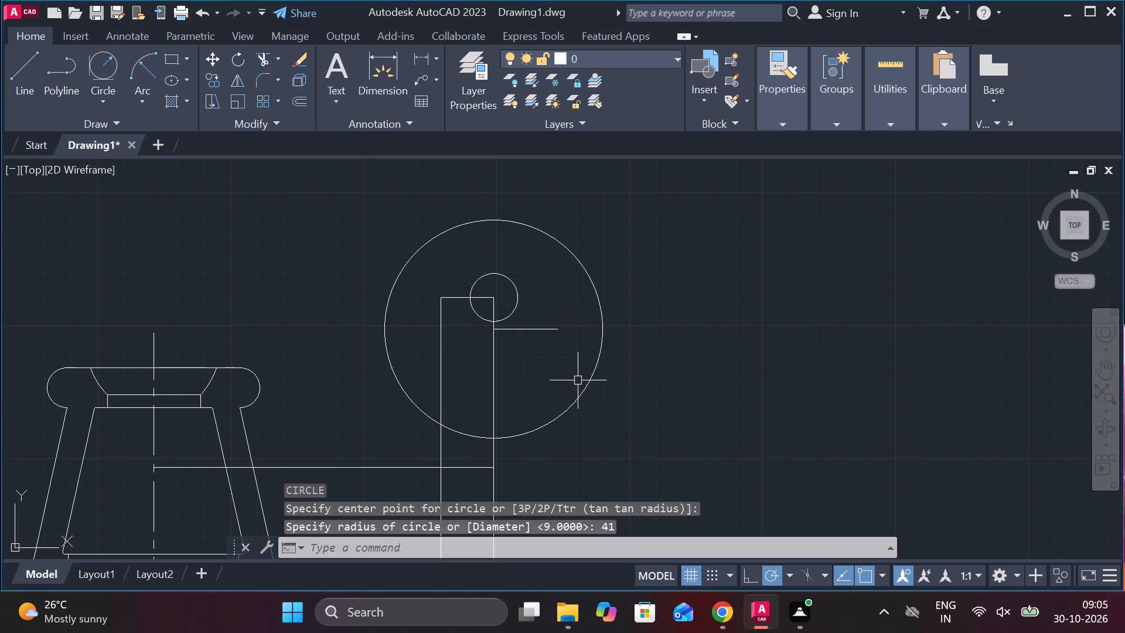
Draw another radius-41 circle centered on the lower short line's left endpoint.
{"action": "scroll", "coordinate": [578, 380], "scroll_direction": "down", "scroll_amount": 2}
{"action": "middle_click_drag", "start_coordinate": [625, 398], "coordinate": [600, 376]}
{"action": "scroll", "coordinate": [531, 444], "scroll_direction": "up", "scroll_amount": 1}
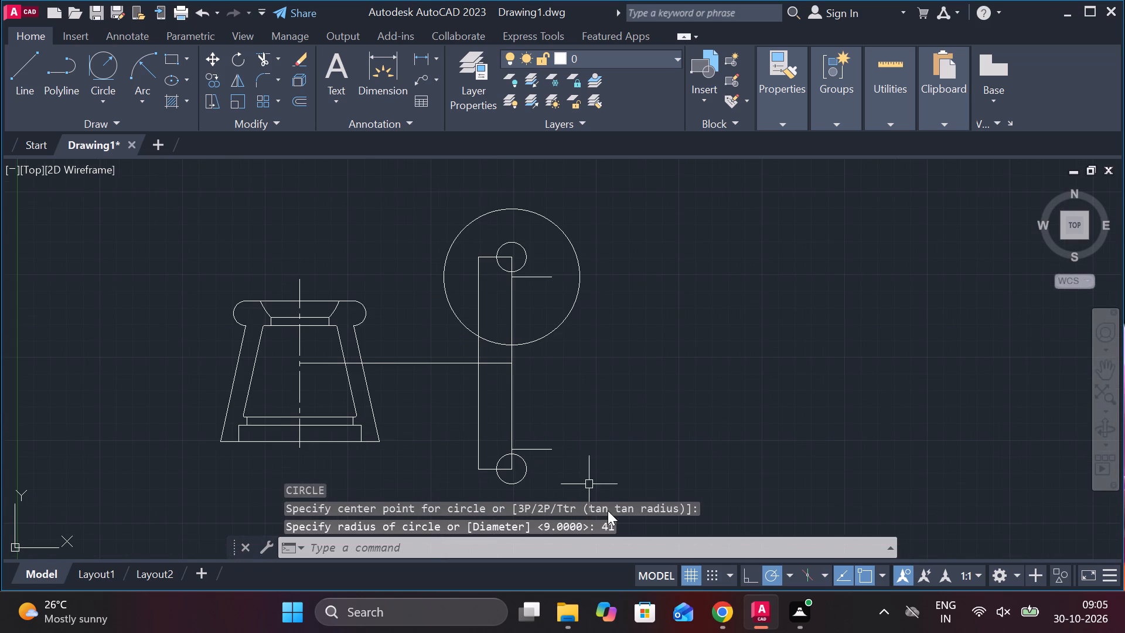
{"action": "middle_click_drag", "start_coordinate": [601, 443], "coordinate": [549, 384]}
{"action": "key", "text": "space"}
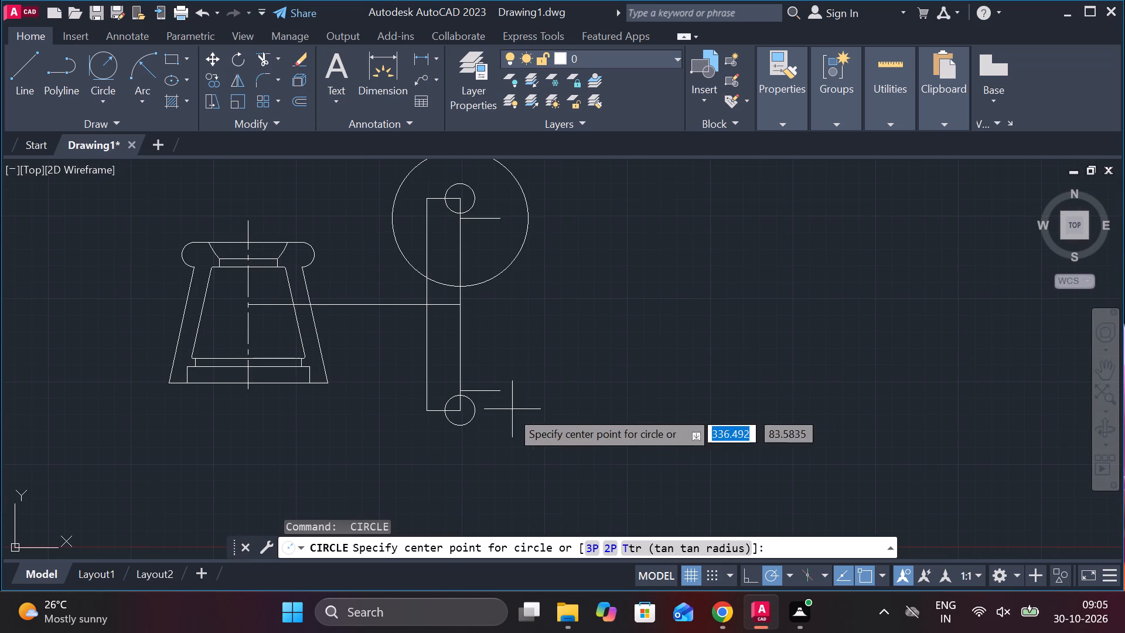
{"action": "scroll", "coordinate": [456, 384], "scroll_direction": "up", "scroll_amount": 4}
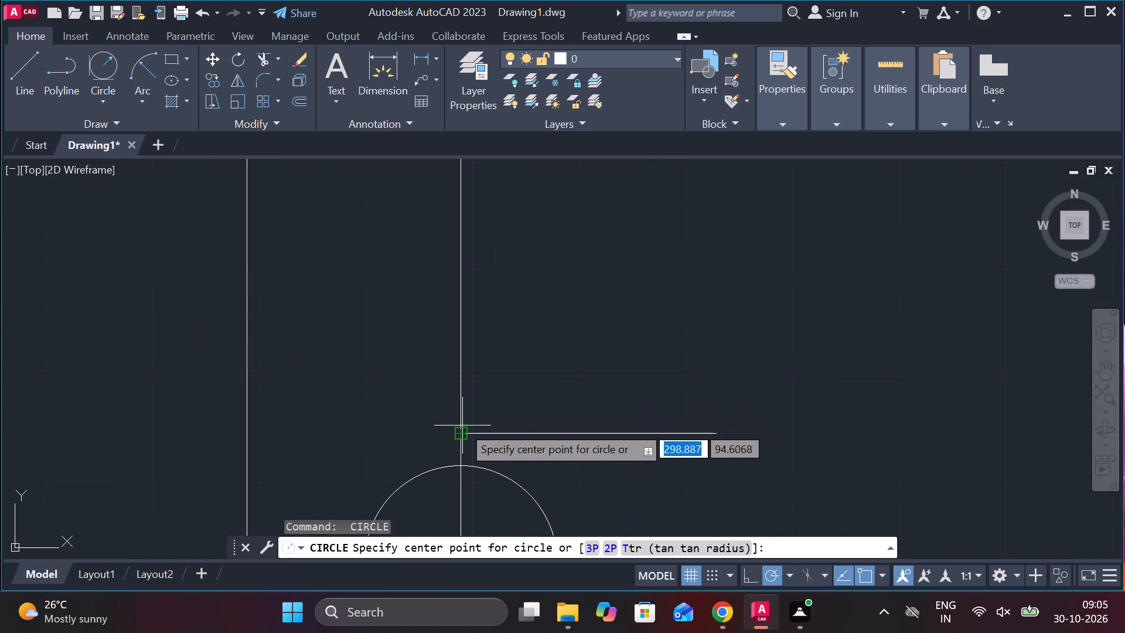
{"action": "left_click", "coordinate": [462, 429]}
{"action": "type", "text": "41"}
{"action": "key", "text": "space"}
{"action": "scroll", "coordinate": [508, 369], "scroll_direction": "down", "scroll_amount": 3}
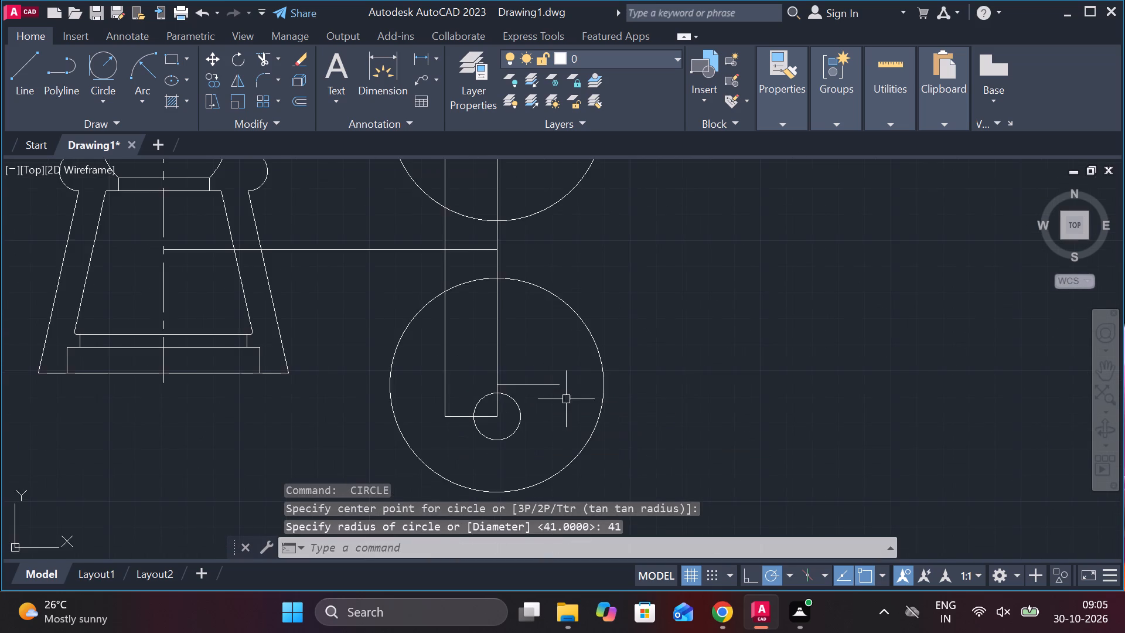
Draw a line tangent to both radius-41 circles along their right sides.
{"action": "scroll", "coordinate": [567, 399], "scroll_direction": "down", "scroll_amount": 1}
{"action": "key", "text": "l"}
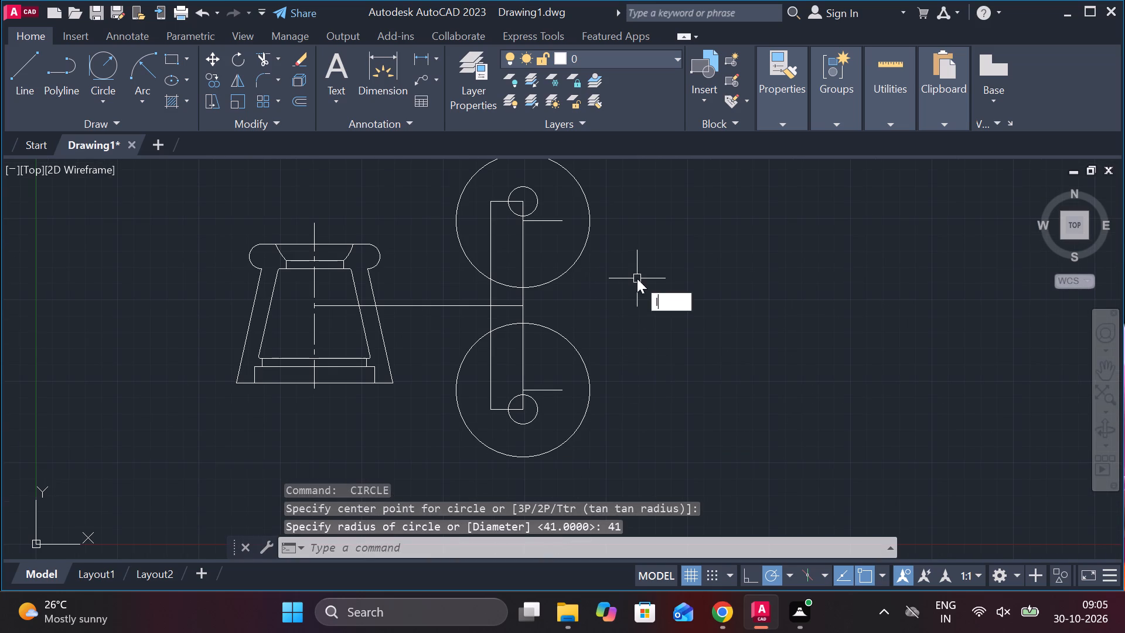
{"action": "key", "text": "Return"}
{"action": "key", "text": "t"}
{"action": "type", "text": "an"}
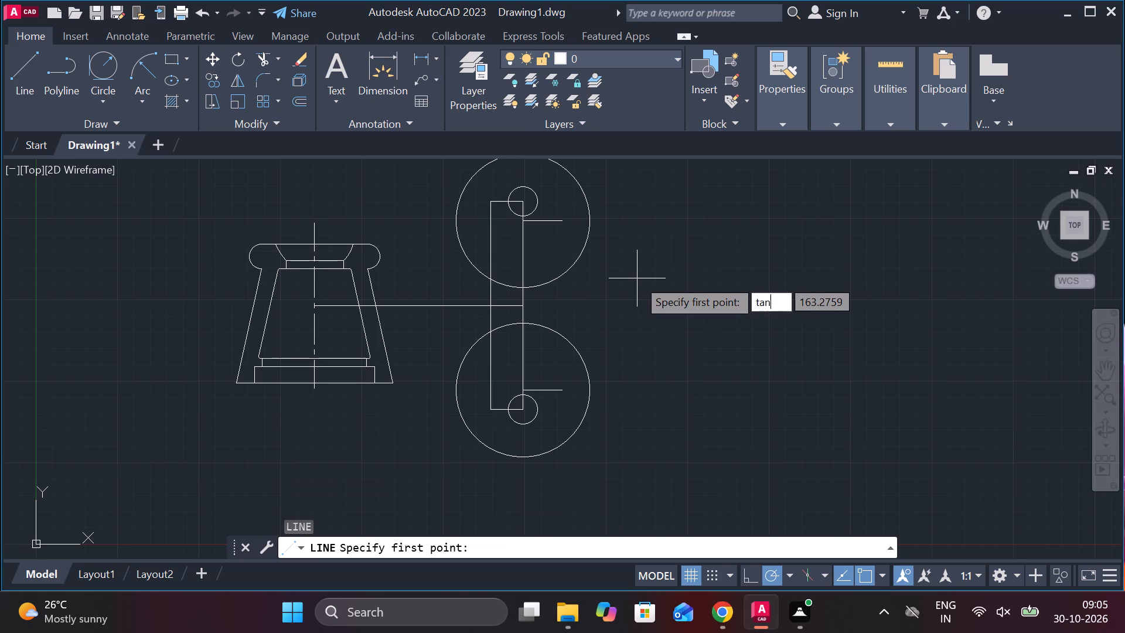
{"action": "key", "text": "space"}
{"action": "left_click", "coordinate": [602, 214]}
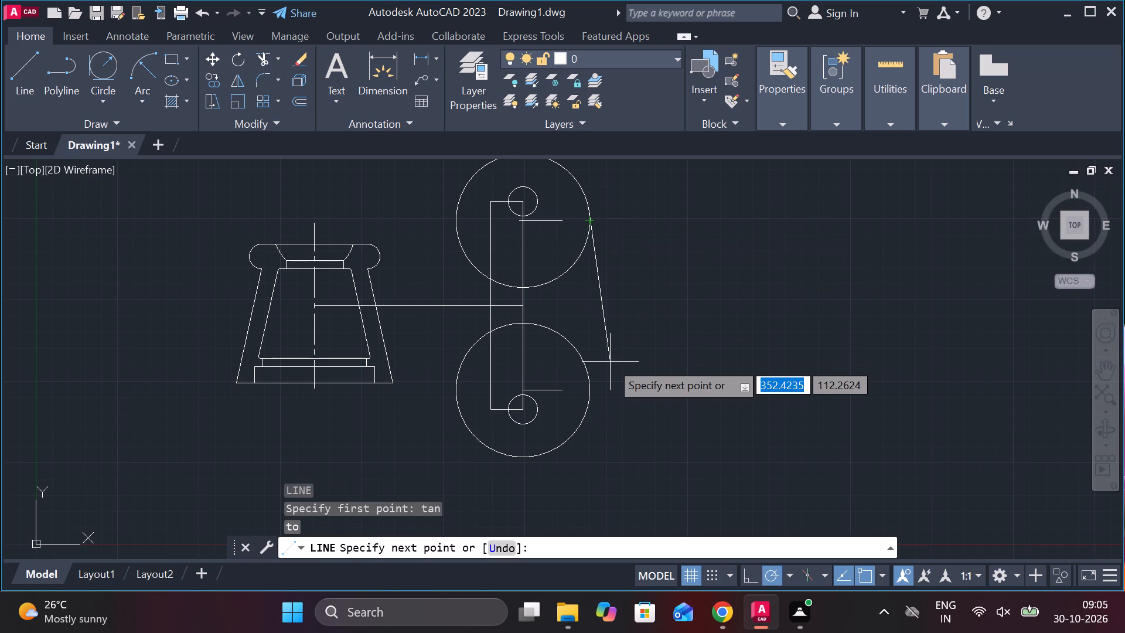
{"action": "type", "text": "tan"}
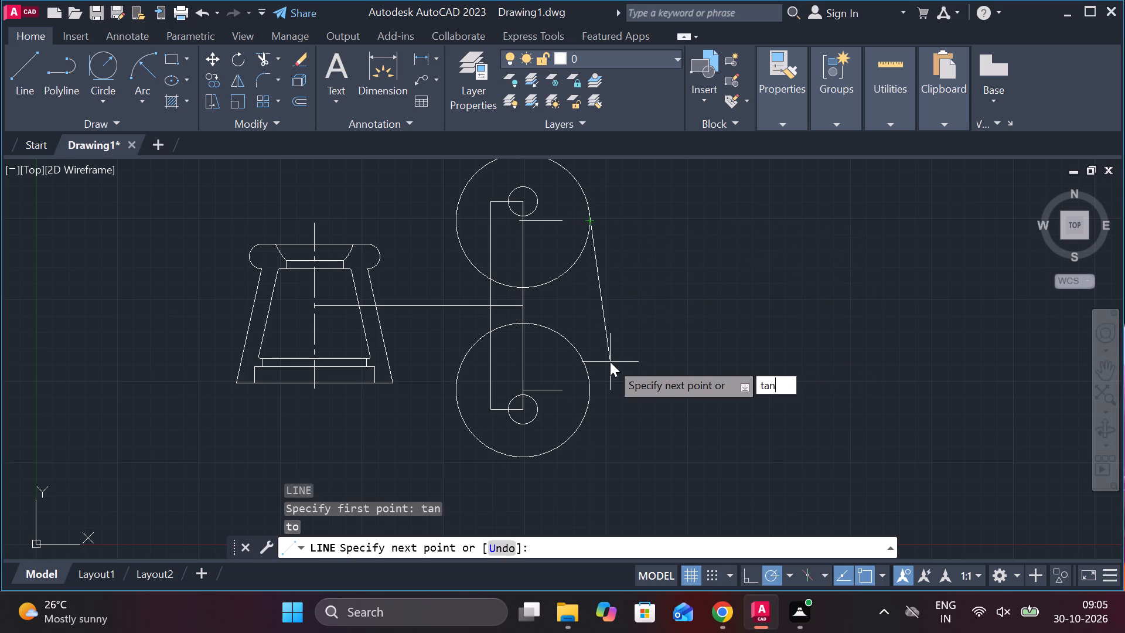
{"action": "key", "text": "space"}
{"action": "left_click", "coordinate": [595, 386]}
{"action": "key", "text": "Escape"}
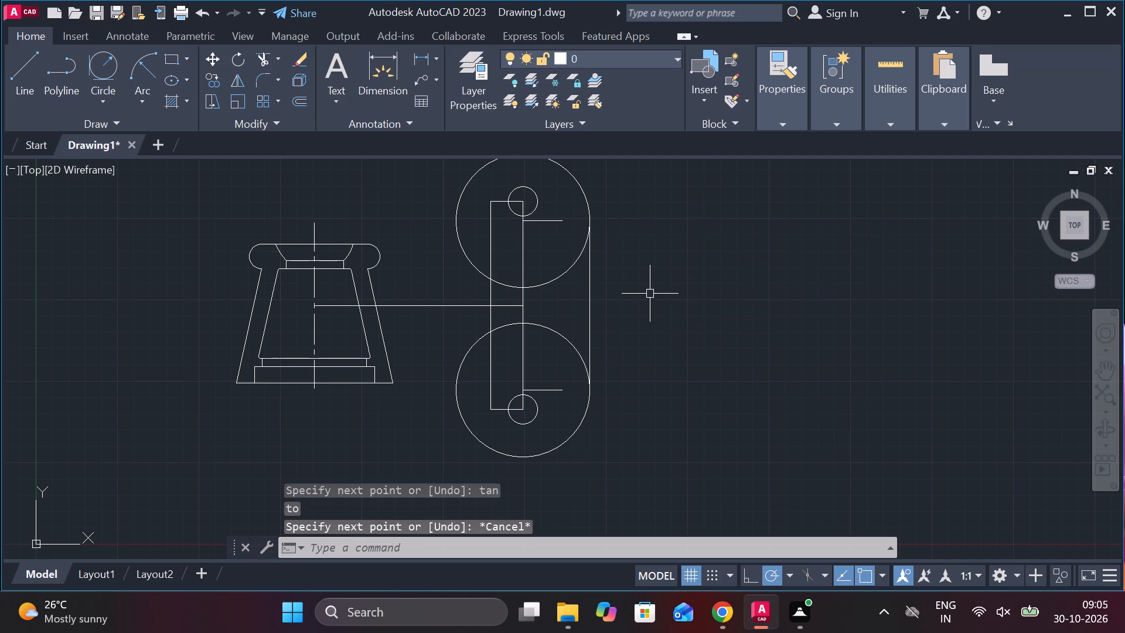
Extend the narrow rectangle's right and left vertical sides up to the upper radius-41 circle.
{"action": "middle_click_drag", "start_coordinate": [652, 294], "coordinate": [666, 400]}
{"action": "scroll", "coordinate": [557, 316], "scroll_direction": "up", "scroll_amount": 2}
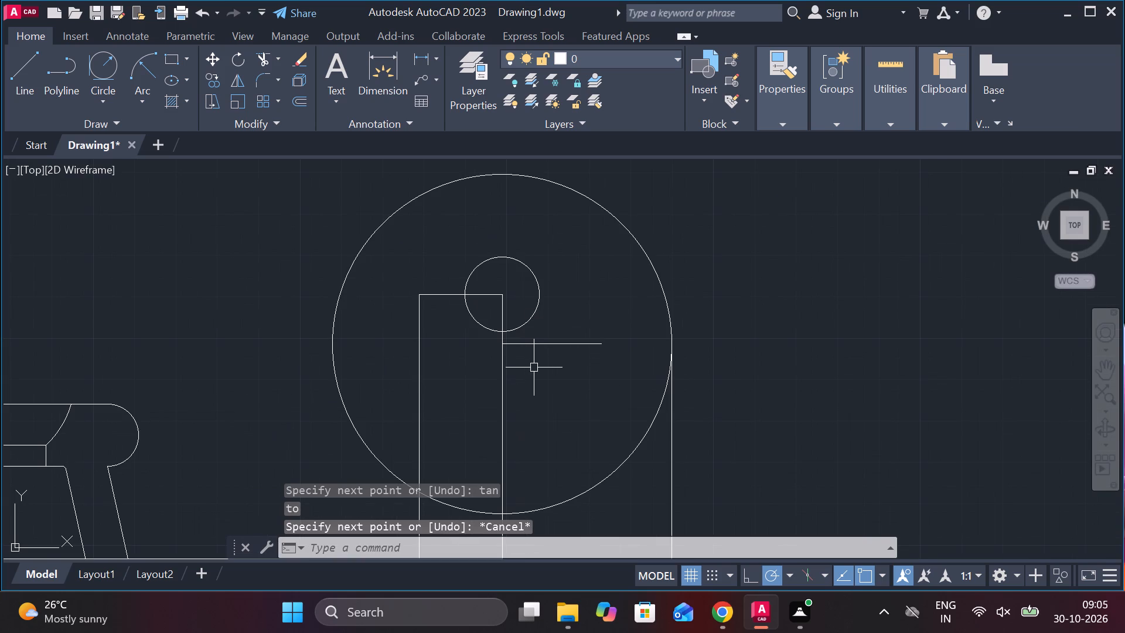
{"action": "type", "text": "ex"}
{"action": "key", "text": "space"}
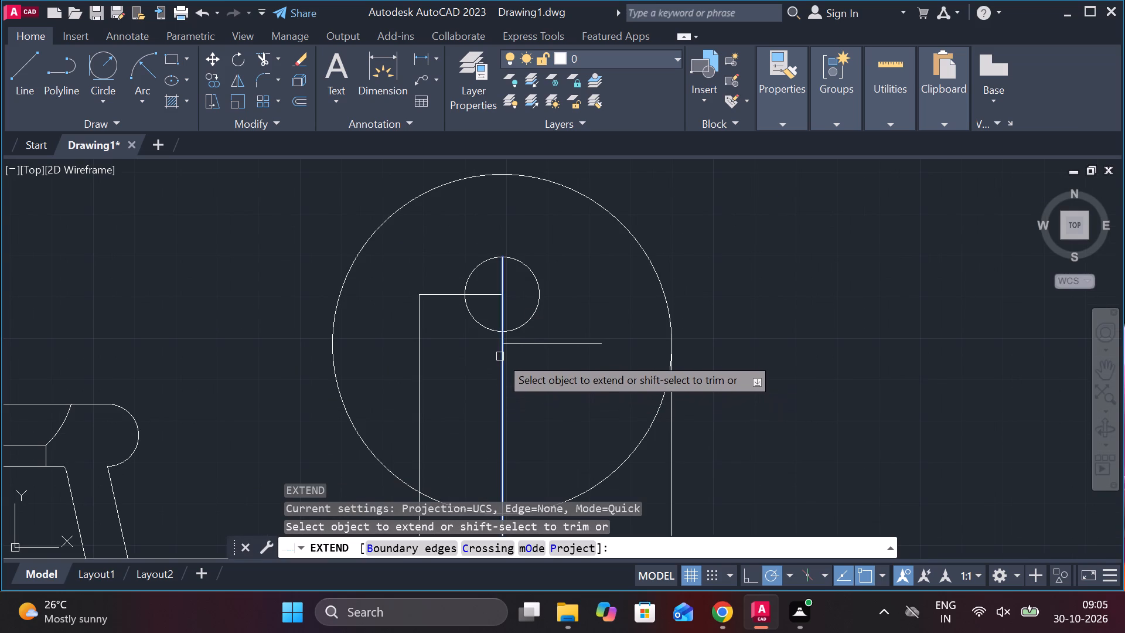
{"action": "left_click", "coordinate": [501, 355]}
{"action": "left_click", "coordinate": [503, 272]}
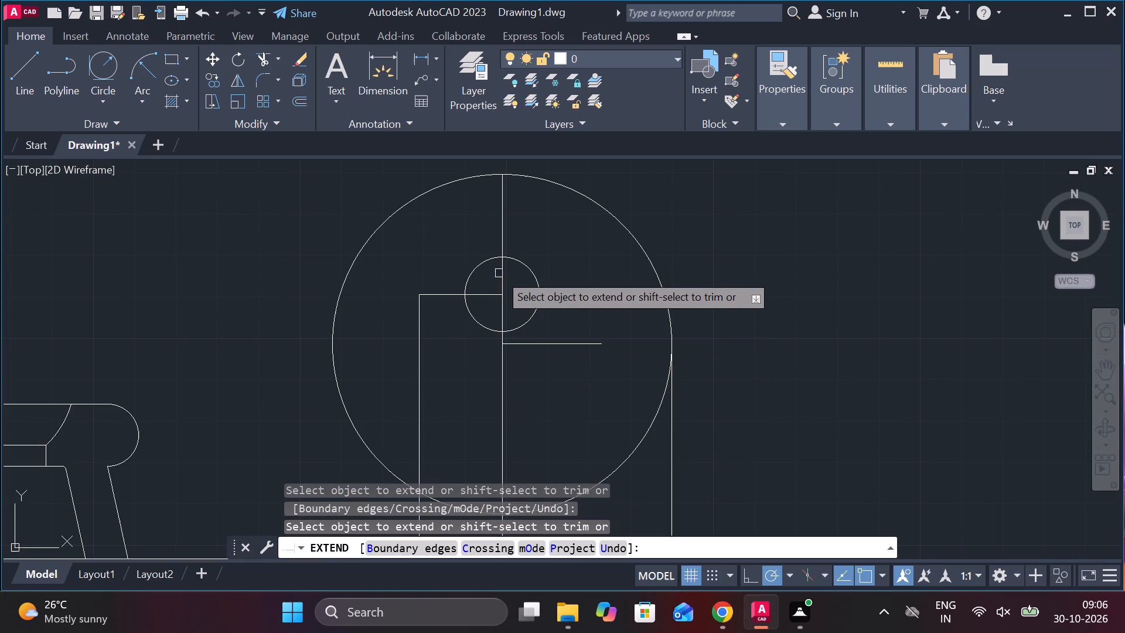
{"action": "left_click", "coordinate": [419, 322]}
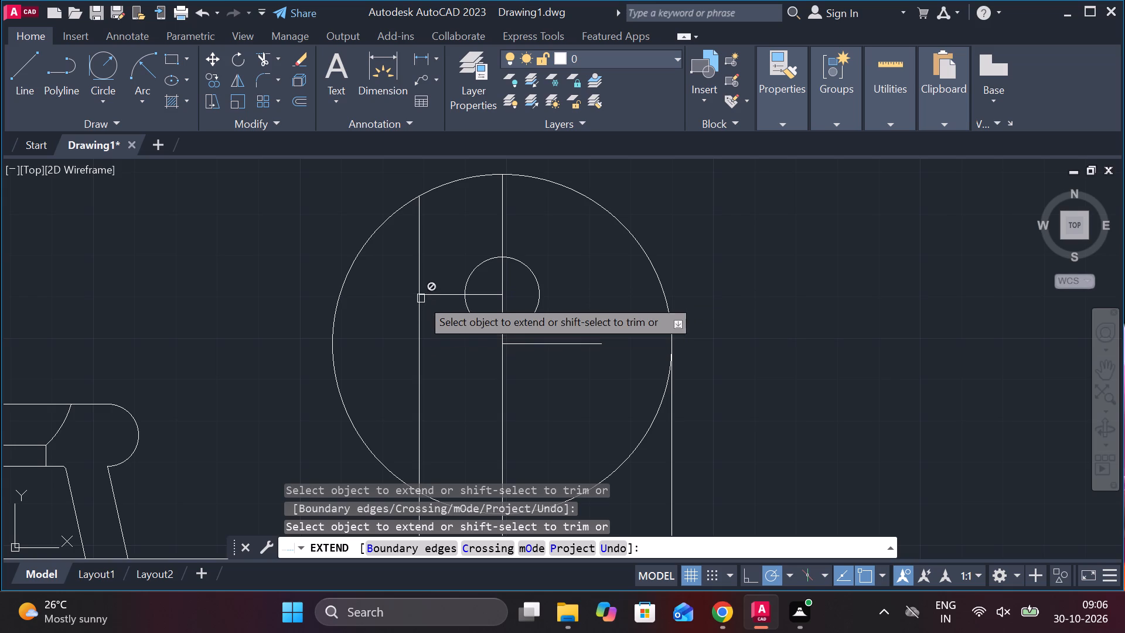
{"action": "middle_click_drag", "start_coordinate": [471, 224], "coordinate": [483, 268]}
{"action": "key", "text": "Escape"}
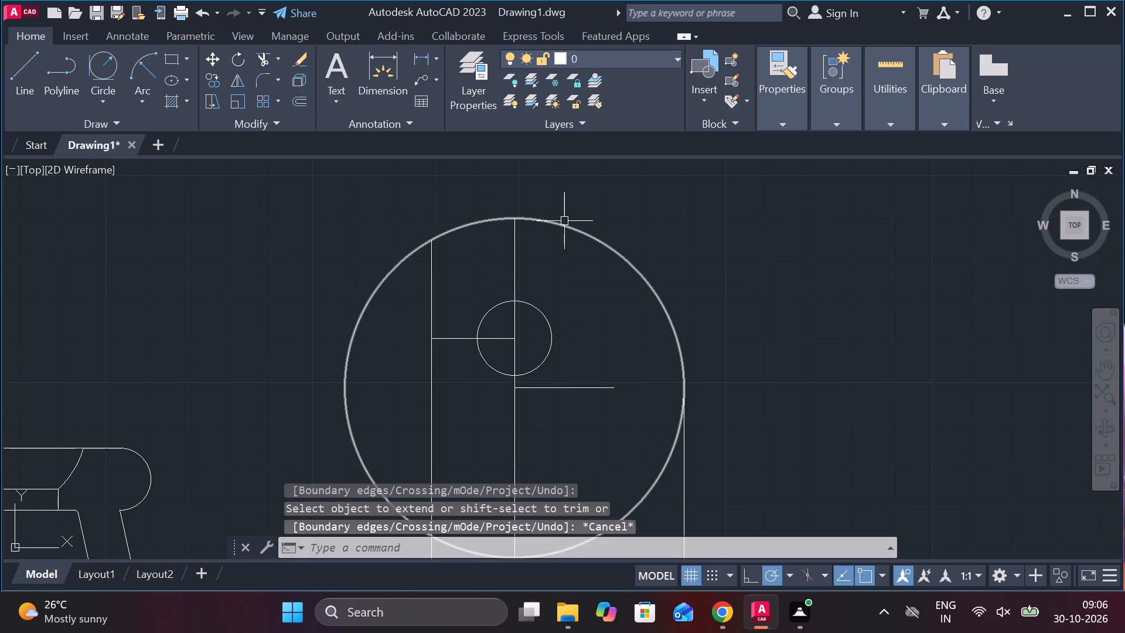
Draw a 20-unit line left from the upper large circle's top, and continue it down to the extended left side's end.
{"action": "key", "text": "l"}
{"action": "key", "text": "Return"}
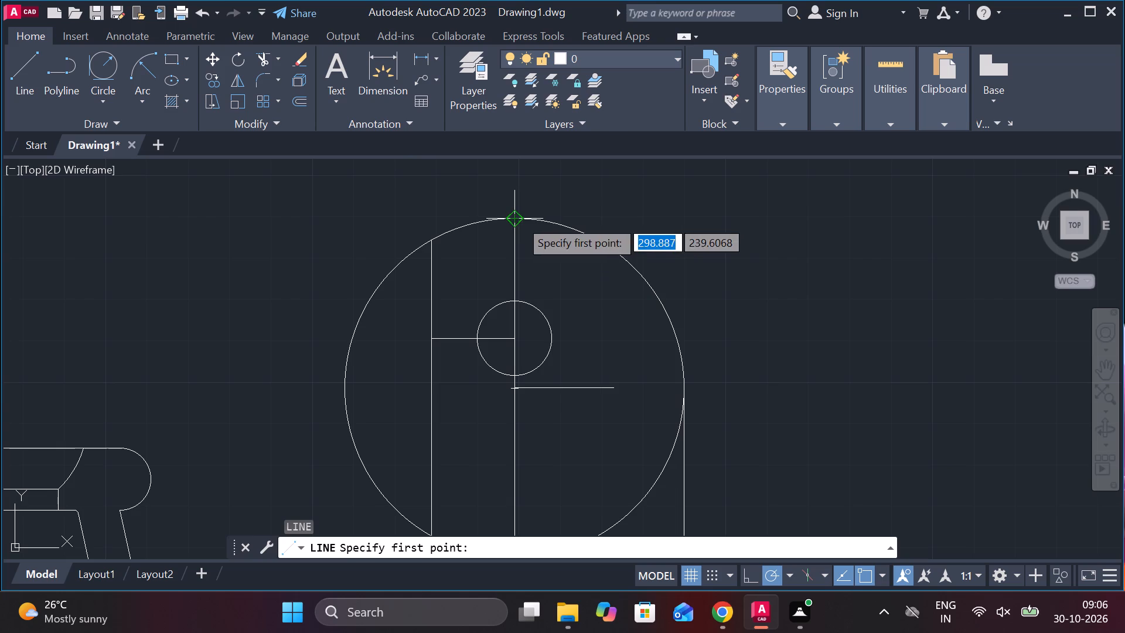
{"action": "left_click", "coordinate": [519, 219]}
{"action": "type", "text": "20"}
{"action": "key", "text": "Return"}
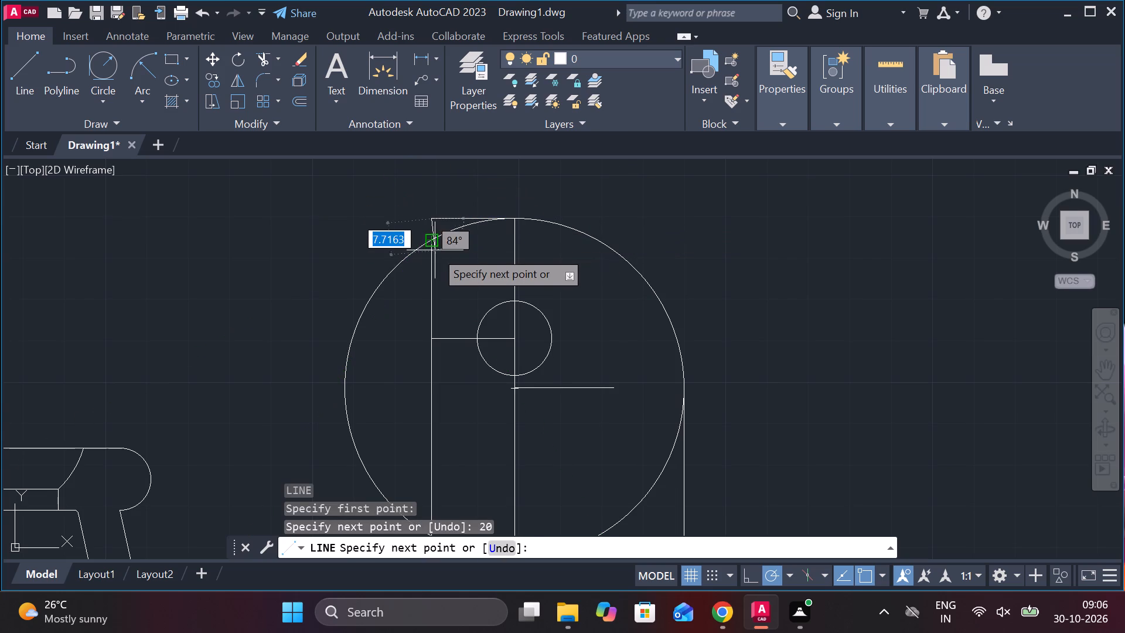
{"action": "left_click", "coordinate": [432, 240]}
{"action": "key", "text": "Escape"}
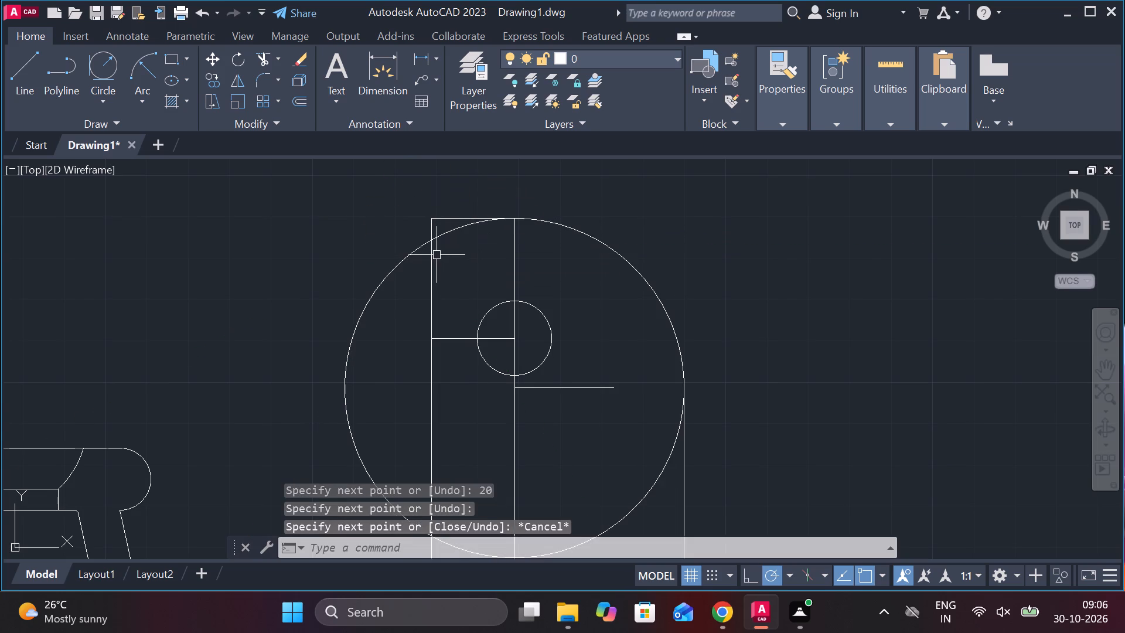
Trim the upper radius-41 circle so only its upper-right quarter arc remains, joining the top edge to the tangent line.
{"action": "type", "text": "tr"}
{"action": "key", "text": "space"}
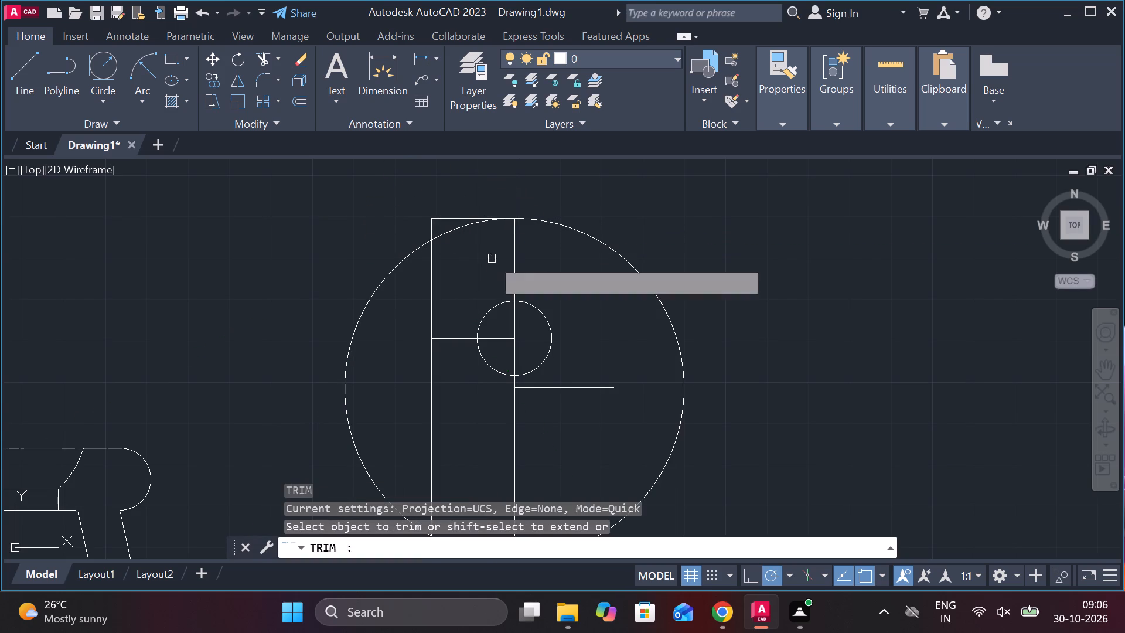
{"action": "left_click", "coordinate": [382, 285]}
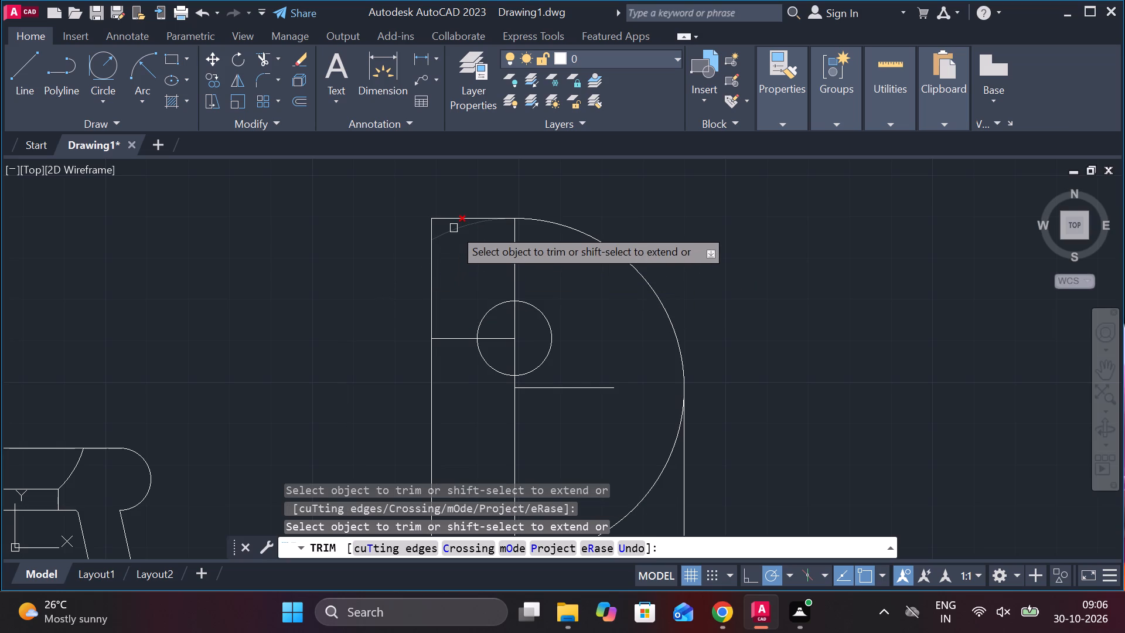
{"action": "left_click", "coordinate": [454, 228]}
{"action": "scroll", "coordinate": [636, 240], "scroll_direction": "down", "scroll_amount": 1}
{"action": "left_click", "coordinate": [616, 422]}
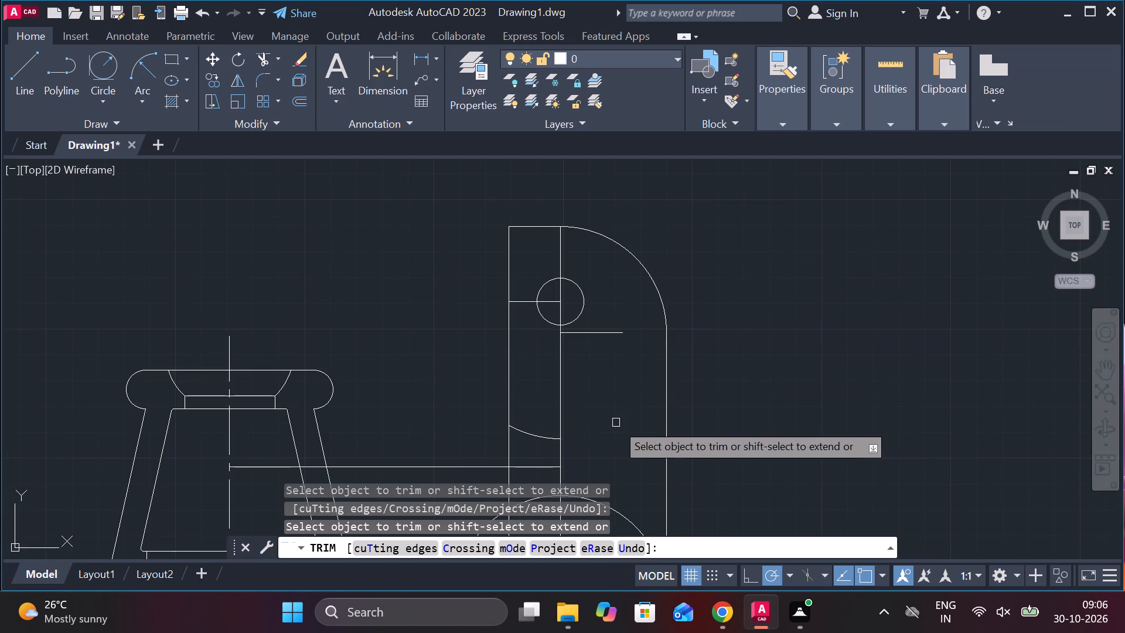
{"action": "left_click", "coordinate": [526, 437]}
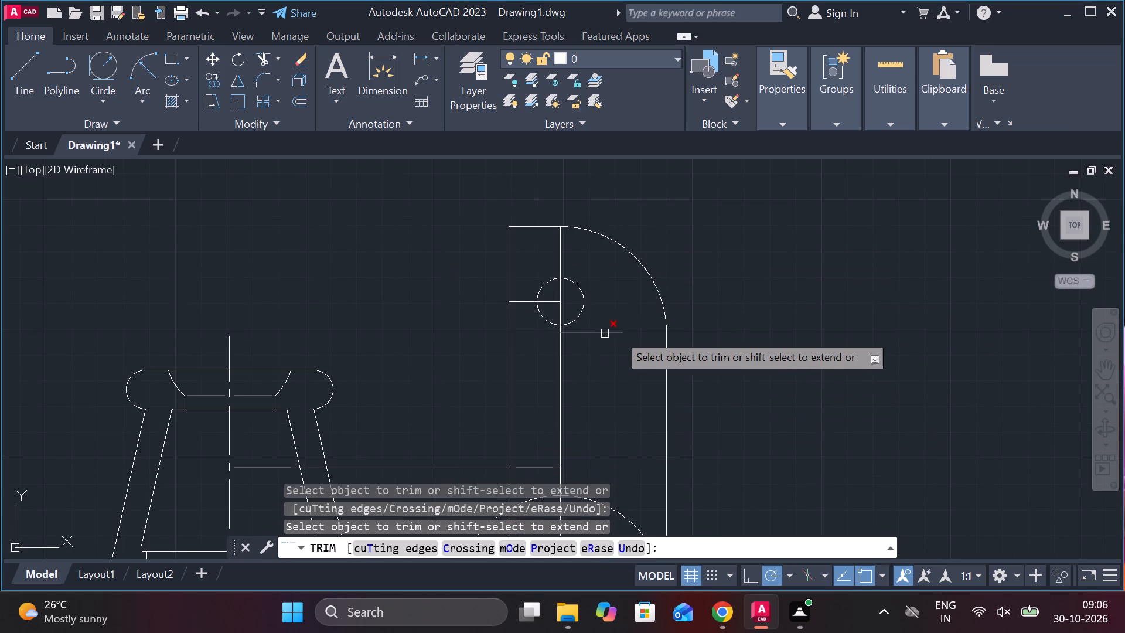
{"action": "middle_click_drag", "start_coordinate": [719, 365], "coordinate": [688, 299]}
{"action": "scroll", "coordinate": [701, 350], "scroll_direction": "down", "scroll_amount": 1}
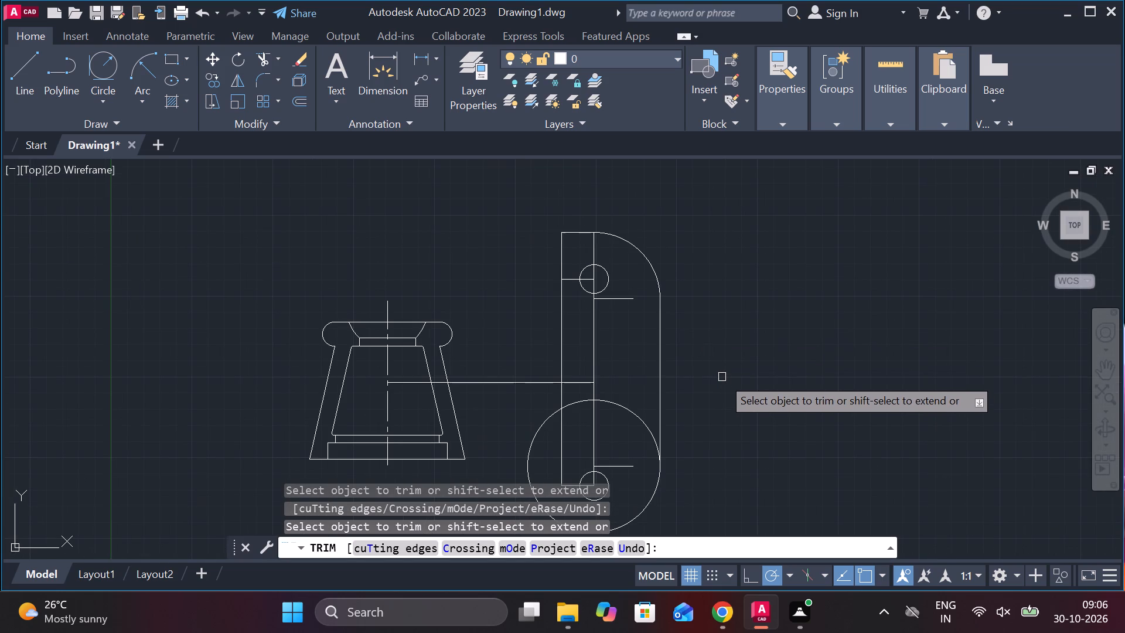
{"action": "middle_click_drag", "start_coordinate": [669, 454], "coordinate": [665, 403]}
{"action": "middle_click_drag", "start_coordinate": [686, 433], "coordinate": [676, 354]}
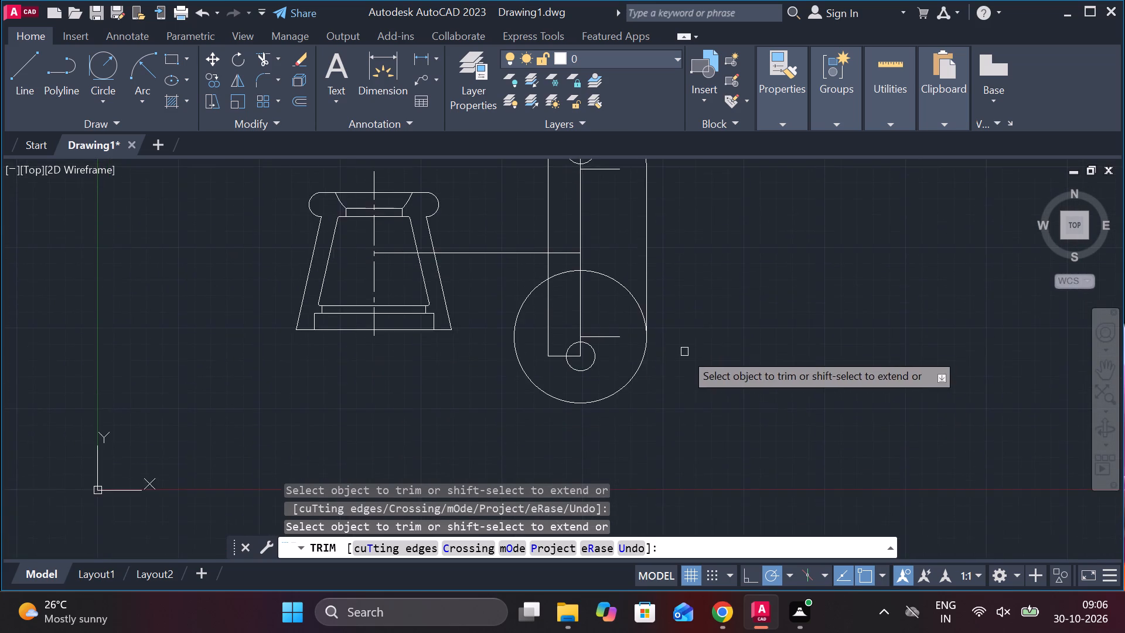
Extend the narrow rectangle's left and right vertical sides down to the lower radius-41 circle.
{"action": "scroll", "coordinate": [684, 353], "scroll_direction": "up", "scroll_amount": 2}
{"action": "key", "text": "Escape"}
{"action": "type", "text": "ex"}
{"action": "key", "text": "space"}
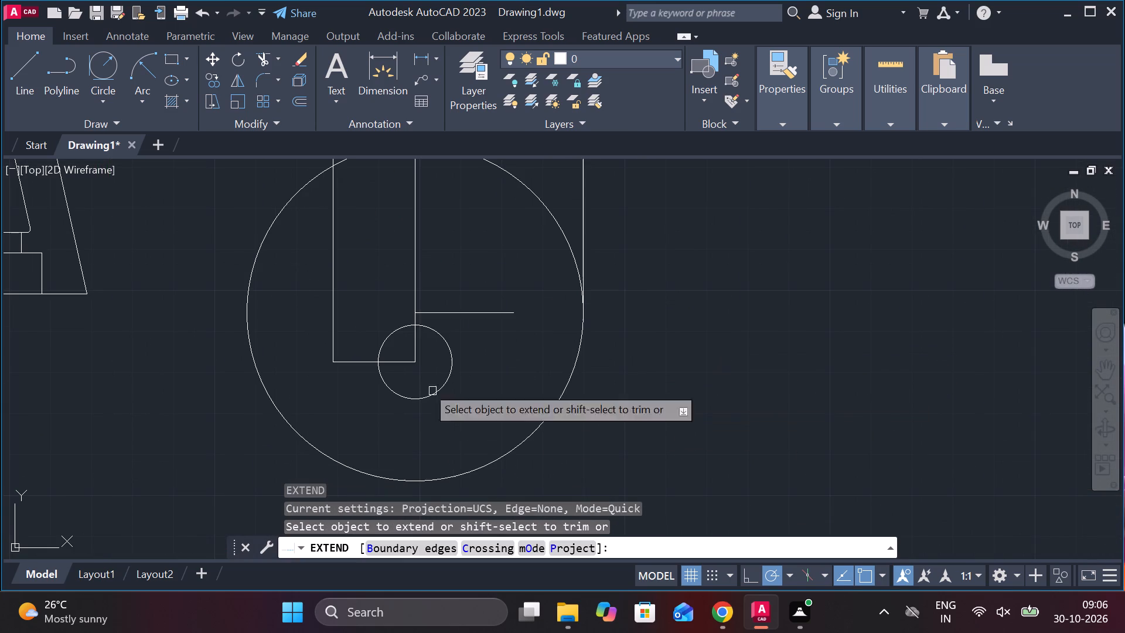
{"action": "left_click", "coordinate": [335, 319]}
{"action": "left_click", "coordinate": [414, 298]}
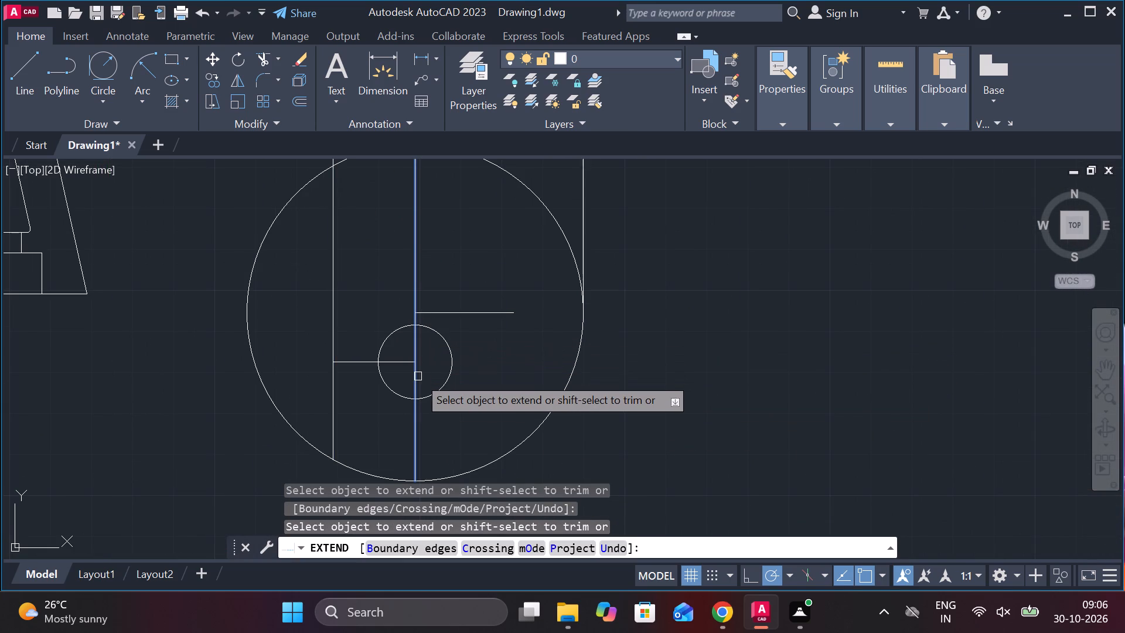
{"action": "scroll", "coordinate": [578, 390], "scroll_direction": "down", "scroll_amount": 1}
{"action": "scroll", "coordinate": [470, 461], "scroll_direction": "up", "scroll_amount": 2}
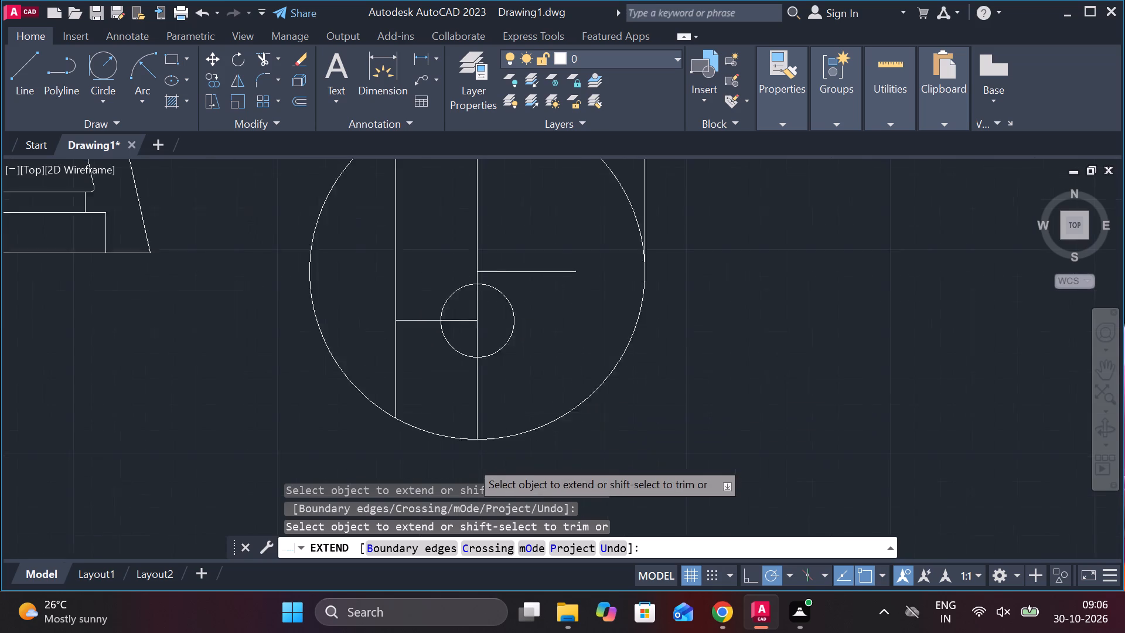
{"action": "middle_click_drag", "start_coordinate": [475, 461], "coordinate": [485, 429]}
{"action": "key", "text": "Escape"}
Draw a 20-unit line left from the lower large circle's bottom, and continue it up to the extended left side's end.
{"action": "key", "text": "l"}
{"action": "key", "text": "Return"}
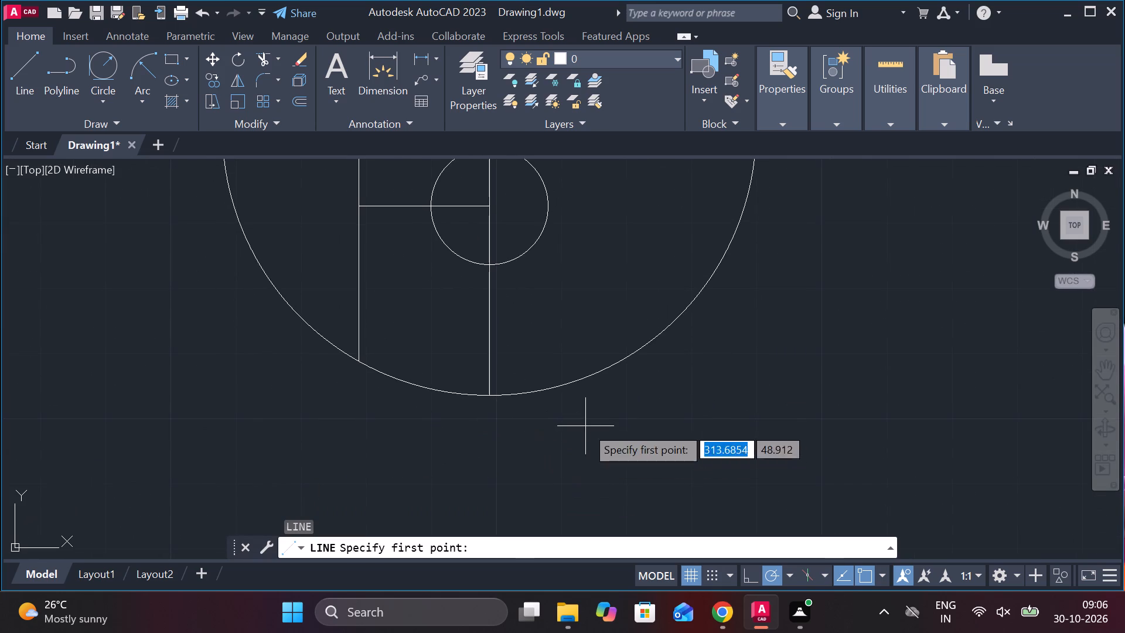
{"action": "left_click", "coordinate": [483, 399]}
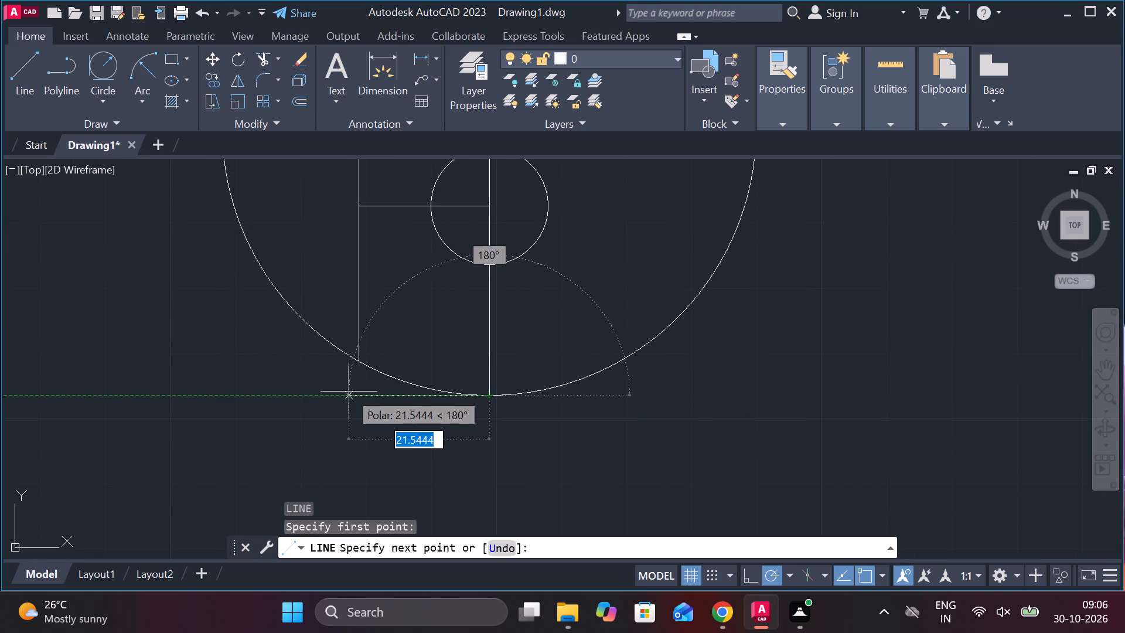
{"action": "type", "text": "20"}
{"action": "key", "text": "Return"}
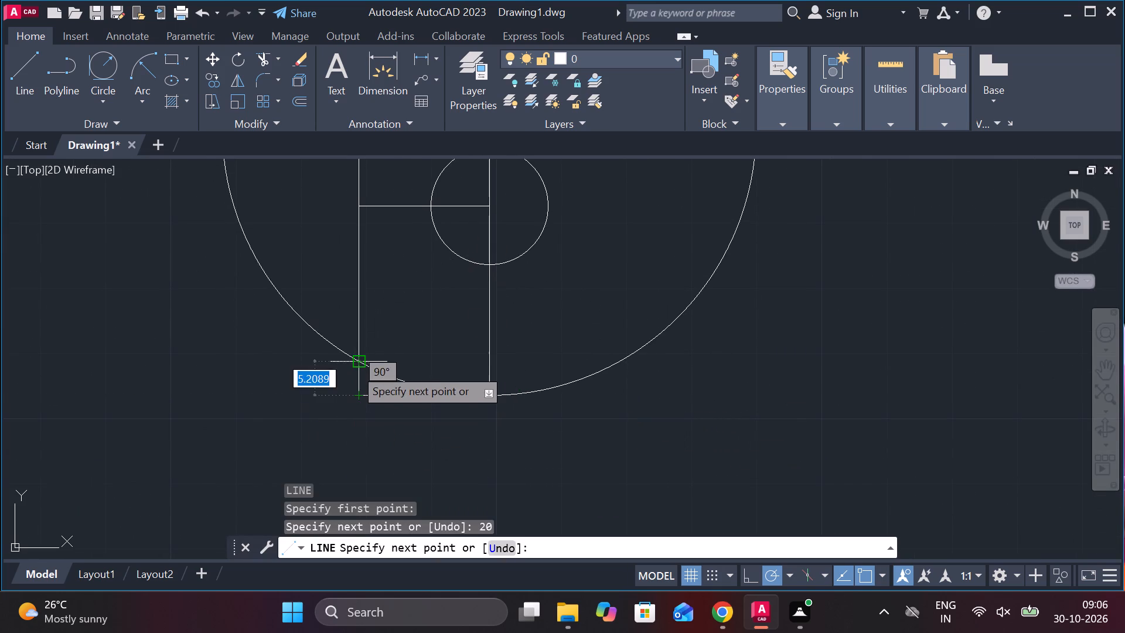
{"action": "left_click", "coordinate": [354, 367]}
{"action": "key", "text": "Escape"}
Trim the lower radius-41 circle so only its lower-right quarter arc remains, joining the bottom edge to the tangent line.
{"action": "type", "text": "tr"}
{"action": "key", "text": "space"}
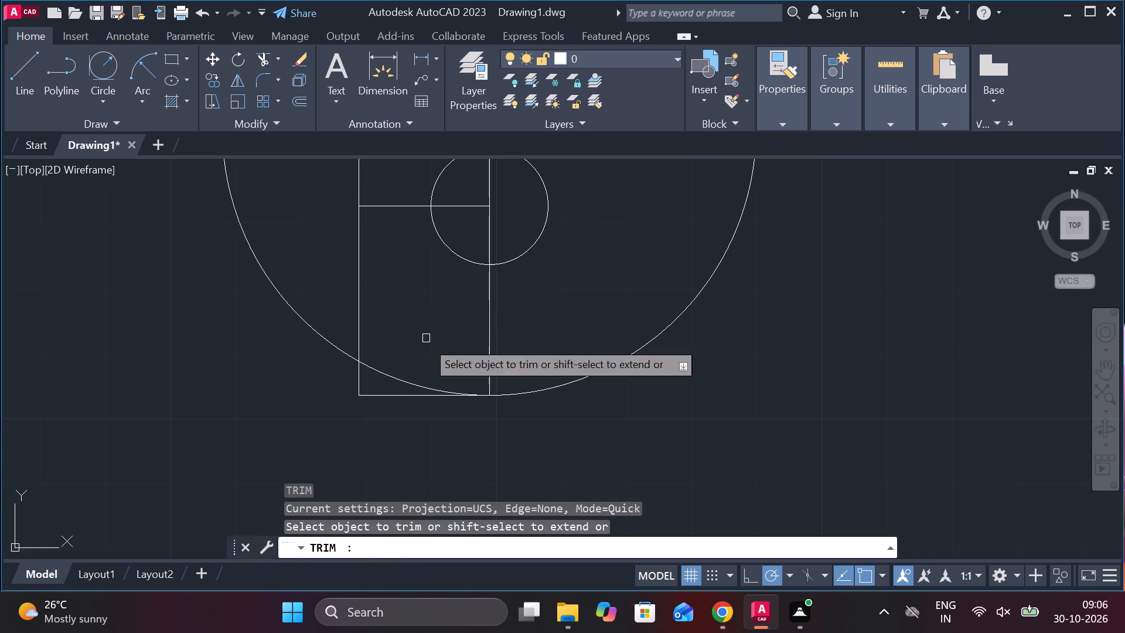
{"action": "left_click", "coordinate": [398, 379]}
{"action": "left_click", "coordinate": [337, 346]}
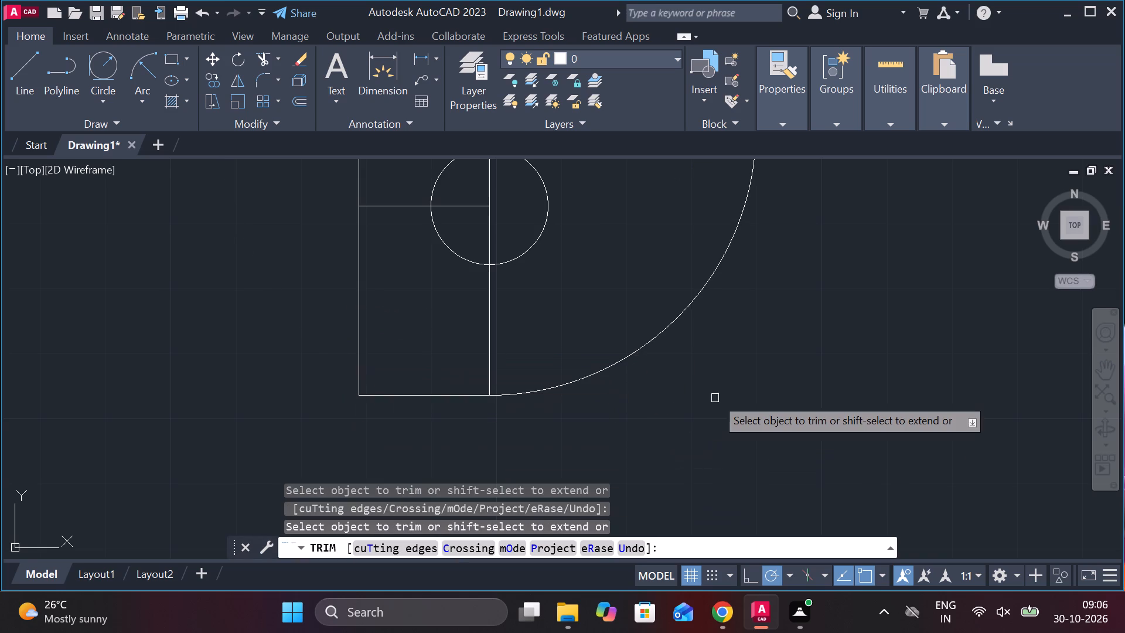
{"action": "scroll", "coordinate": [715, 397], "scroll_direction": "down", "scroll_amount": 4}
{"action": "scroll", "coordinate": [710, 315], "scroll_direction": "up", "scroll_amount": 2}
{"action": "left_click", "coordinate": [686, 339]}
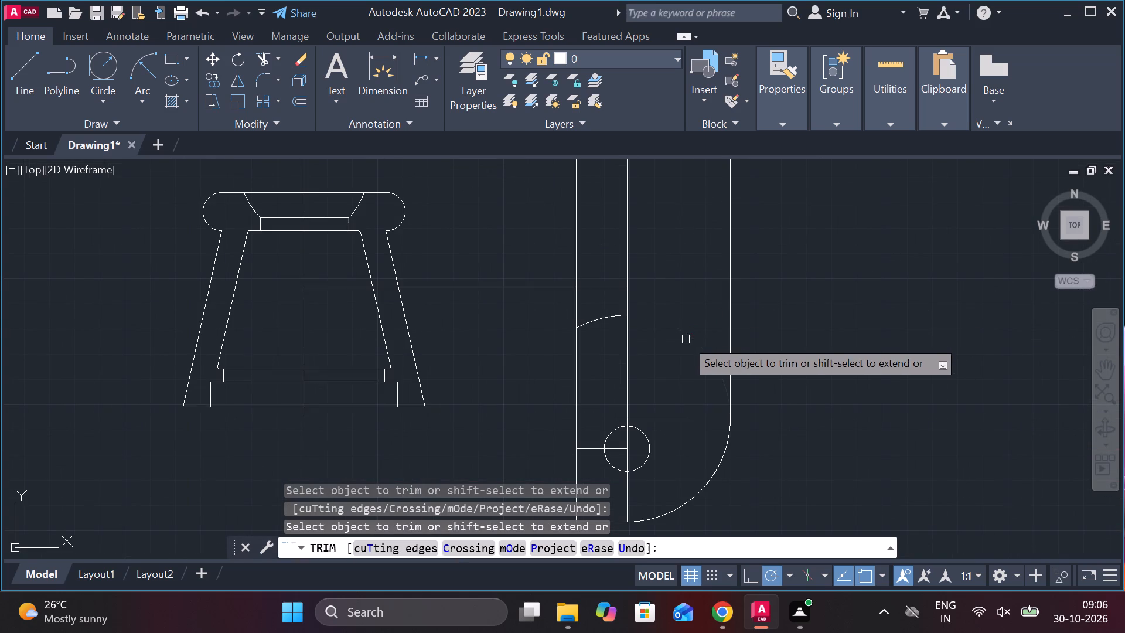
{"action": "left_click", "coordinate": [606, 322]}
{"action": "scroll", "coordinate": [688, 372], "scroll_direction": "down", "scroll_amount": 2}
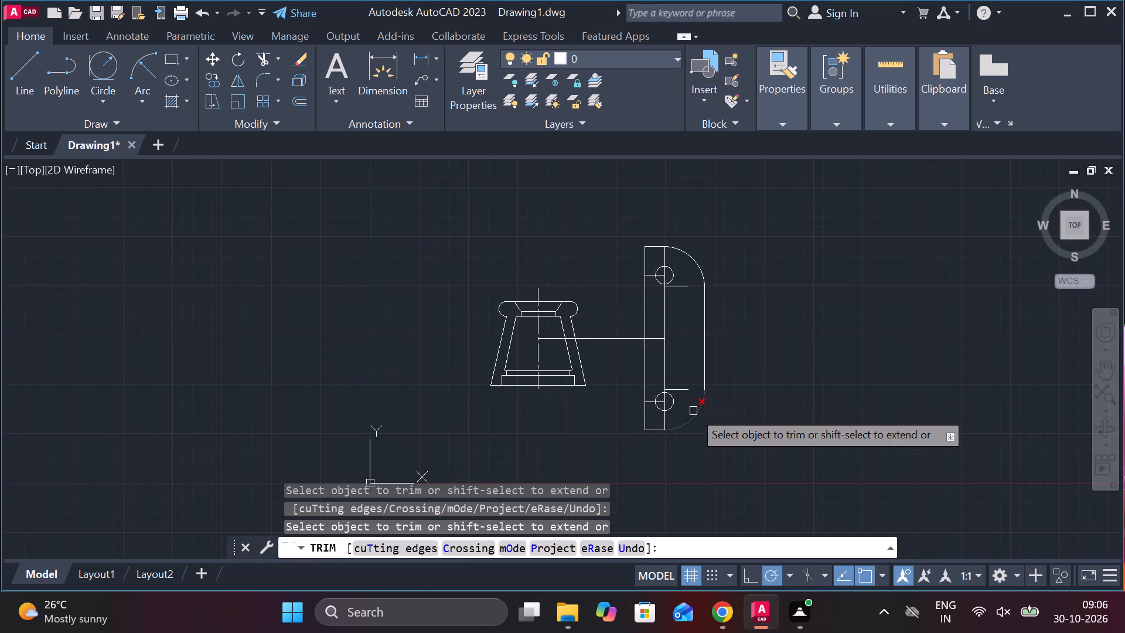
{"action": "scroll", "coordinate": [706, 367], "scroll_direction": "up", "scroll_amount": 2}
{"action": "middle_click_drag", "start_coordinate": [628, 382], "coordinate": [621, 377]}
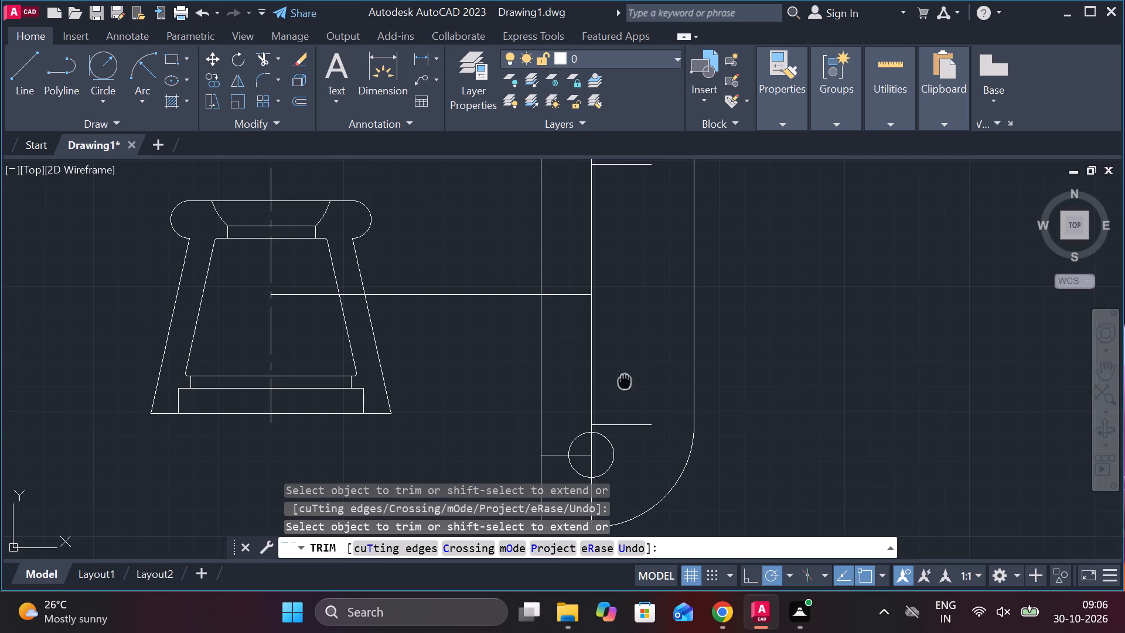
{"action": "middle_click_drag", "start_coordinate": [621, 377], "coordinate": [620, 327]}
{"action": "key", "text": "Escape"}
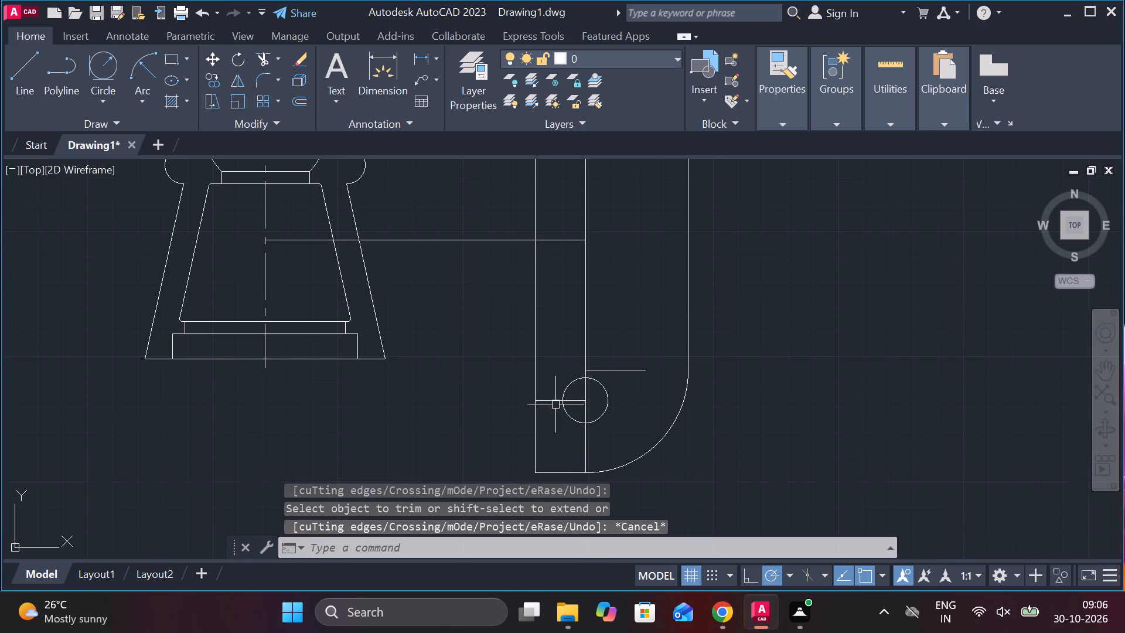
Erase the two short horizontal lines running from the left side to the centres of the small radius-9 circles.
{"action": "left_click", "coordinate": [551, 402]}
{"action": "scroll", "coordinate": [613, 300], "scroll_direction": "down", "scroll_amount": 1}
{"action": "middle_click_drag", "start_coordinate": [615, 280], "coordinate": [625, 352]}
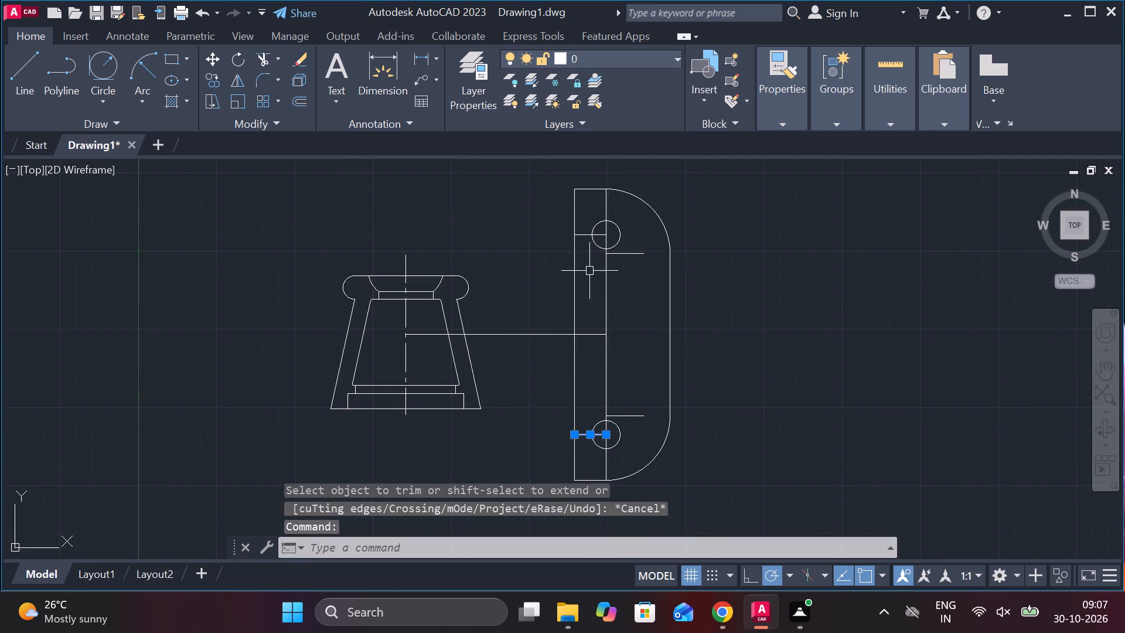
{"action": "scroll", "coordinate": [588, 258], "scroll_direction": "up", "scroll_amount": 2}
{"action": "left_click", "coordinate": [572, 197]}
{"action": "type", "text": "e"}
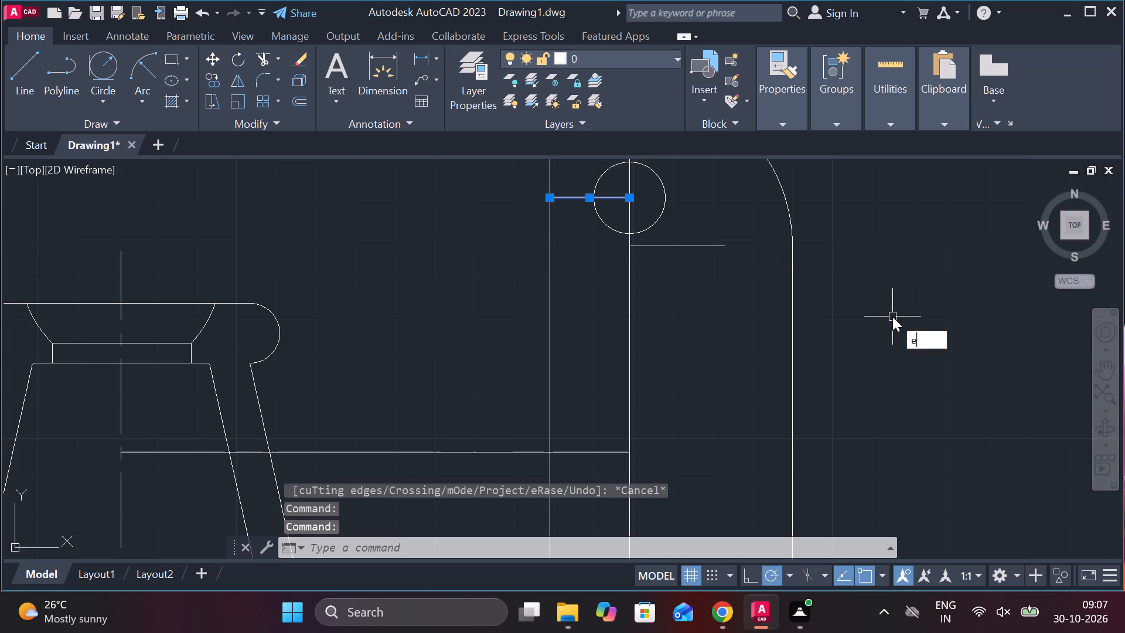
{"action": "key", "text": "space"}
Add centre marks to the upper and lower radius-9 circles.
{"action": "middle_click_drag", "start_coordinate": [870, 321], "coordinate": [813, 321]}
{"action": "key", "text": "c"}
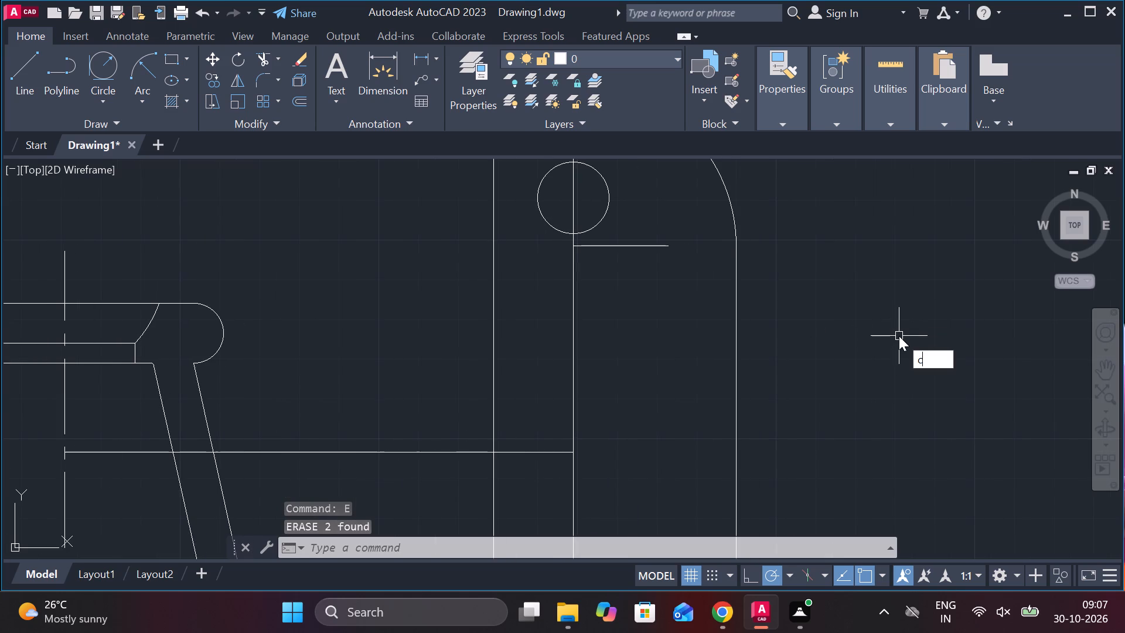
{"action": "key", "text": "m"}
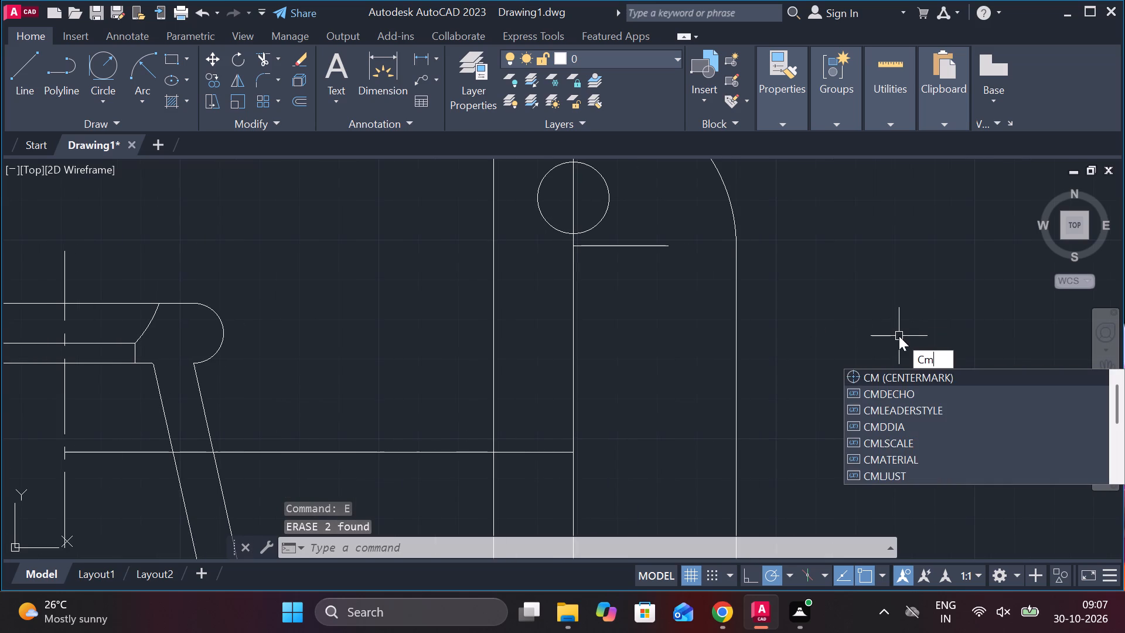
{"action": "key", "text": "Return"}
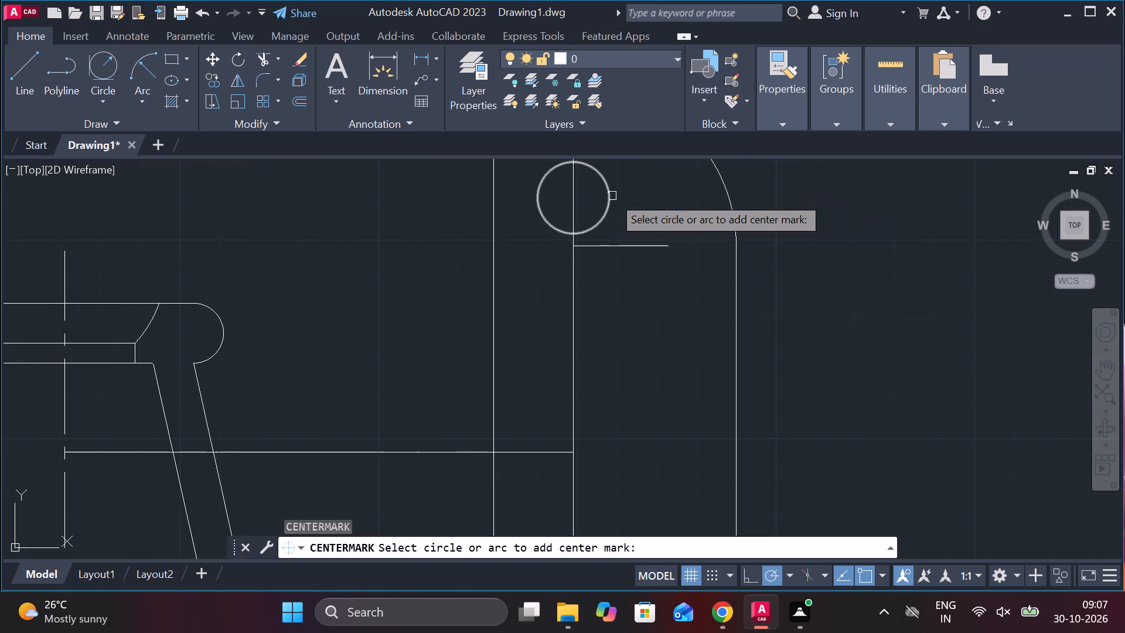
{"action": "left_click", "coordinate": [612, 196]}
{"action": "scroll", "coordinate": [616, 196], "scroll_direction": "down", "scroll_amount": 3}
{"action": "scroll", "coordinate": [620, 355], "scroll_direction": "up", "scroll_amount": 3}
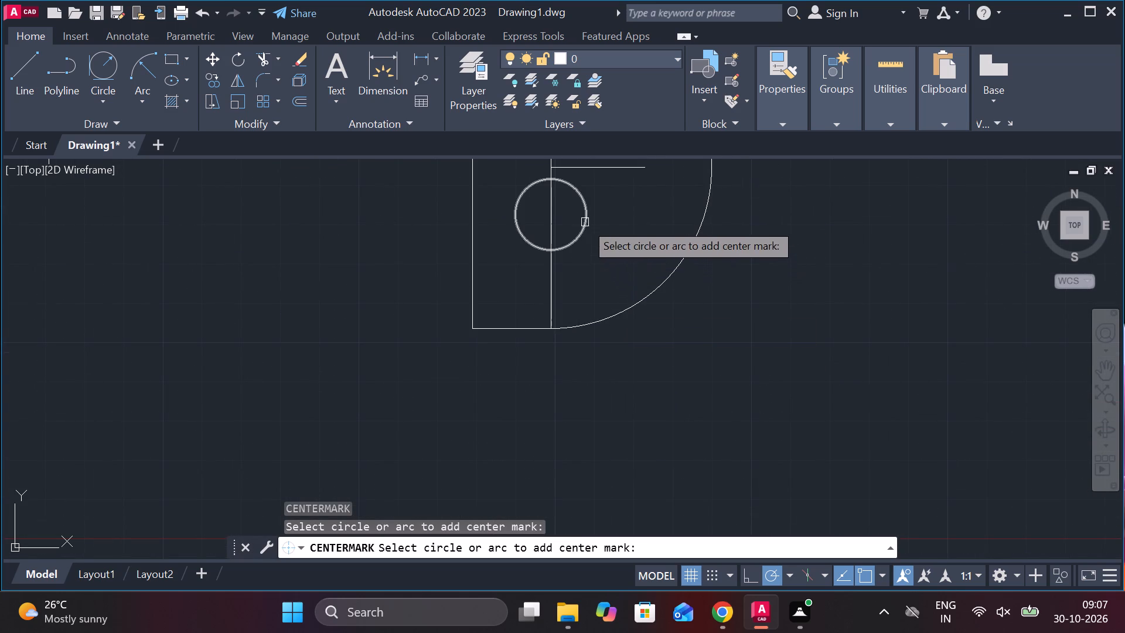
{"action": "left_click", "coordinate": [585, 222]}
{"action": "middle_click_drag", "start_coordinate": [711, 262], "coordinate": [681, 403]}
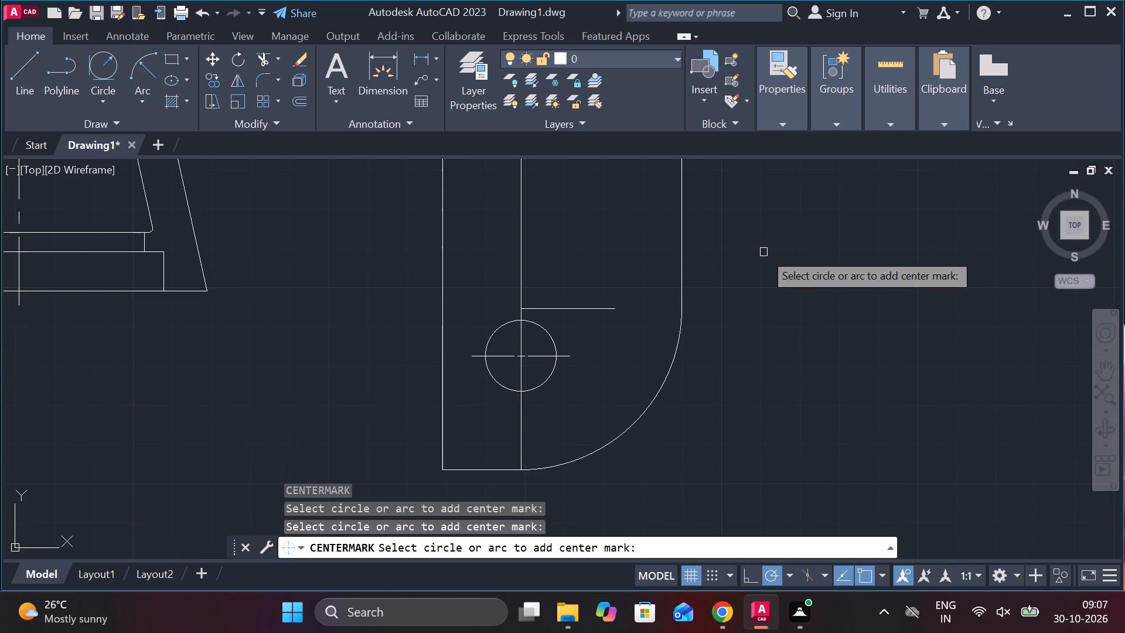
{"action": "scroll", "coordinate": [754, 252], "scroll_direction": "down", "scroll_amount": 2}
{"action": "scroll", "coordinate": [754, 261], "scroll_direction": "up", "scroll_amount": 3}
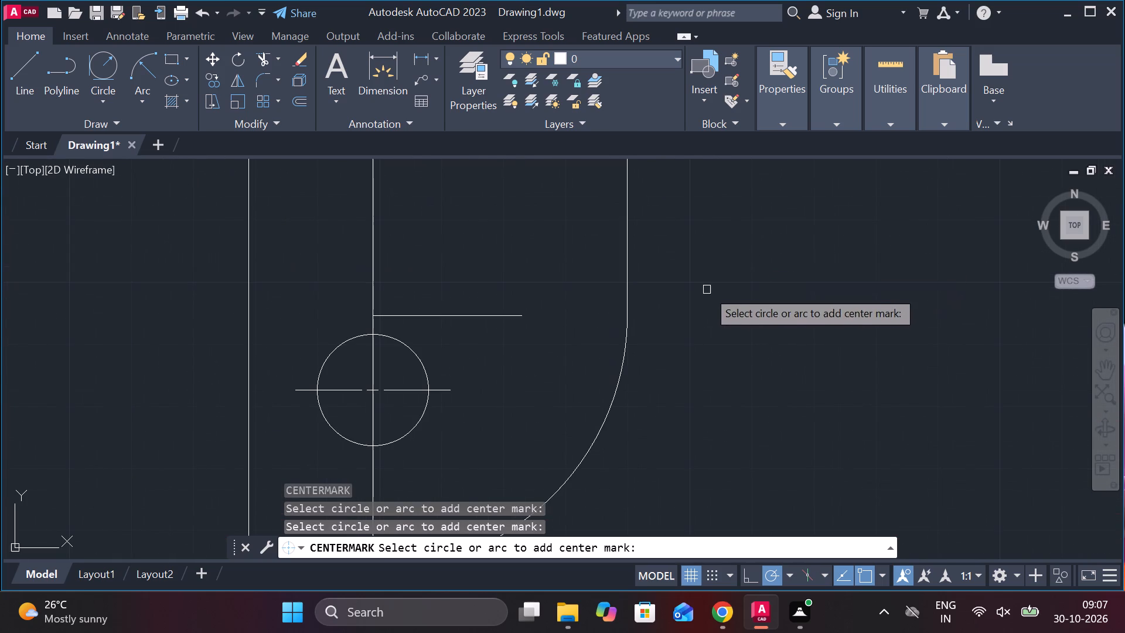
{"action": "scroll", "coordinate": [770, 287], "scroll_direction": "down", "scroll_amount": 2}
{"action": "middle_click_drag", "start_coordinate": [792, 230], "coordinate": [759, 372]}
{"action": "middle_click_drag", "start_coordinate": [778, 332], "coordinate": [772, 367]}
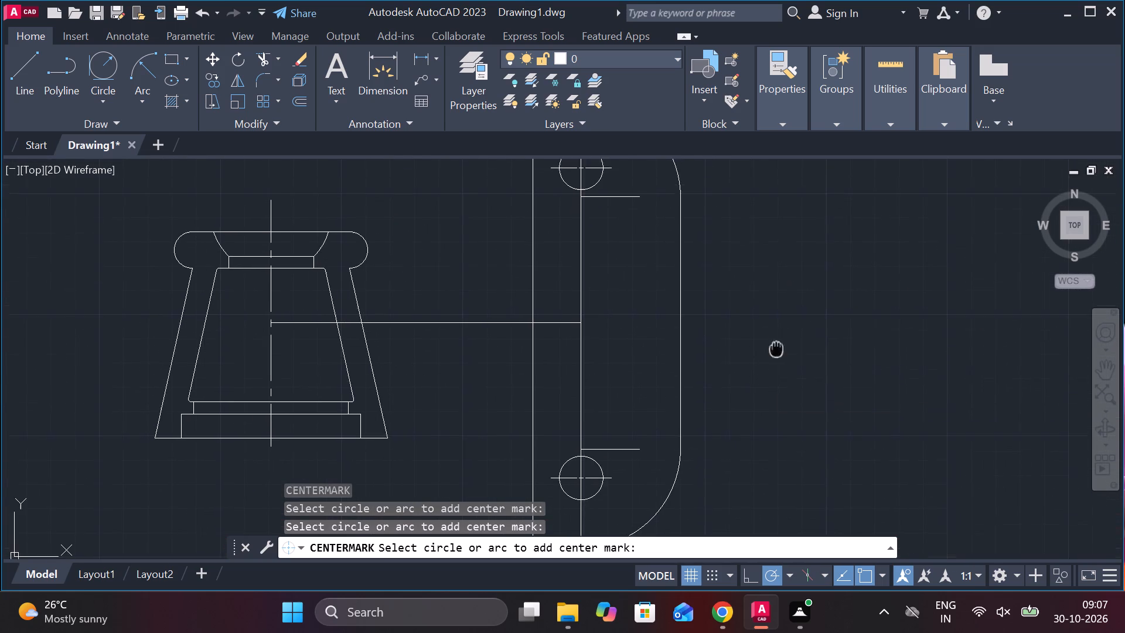
{"action": "middle_click_drag", "start_coordinate": [772, 367], "coordinate": [762, 391]}
{"action": "middle_click_drag", "start_coordinate": [756, 334], "coordinate": [765, 373]}
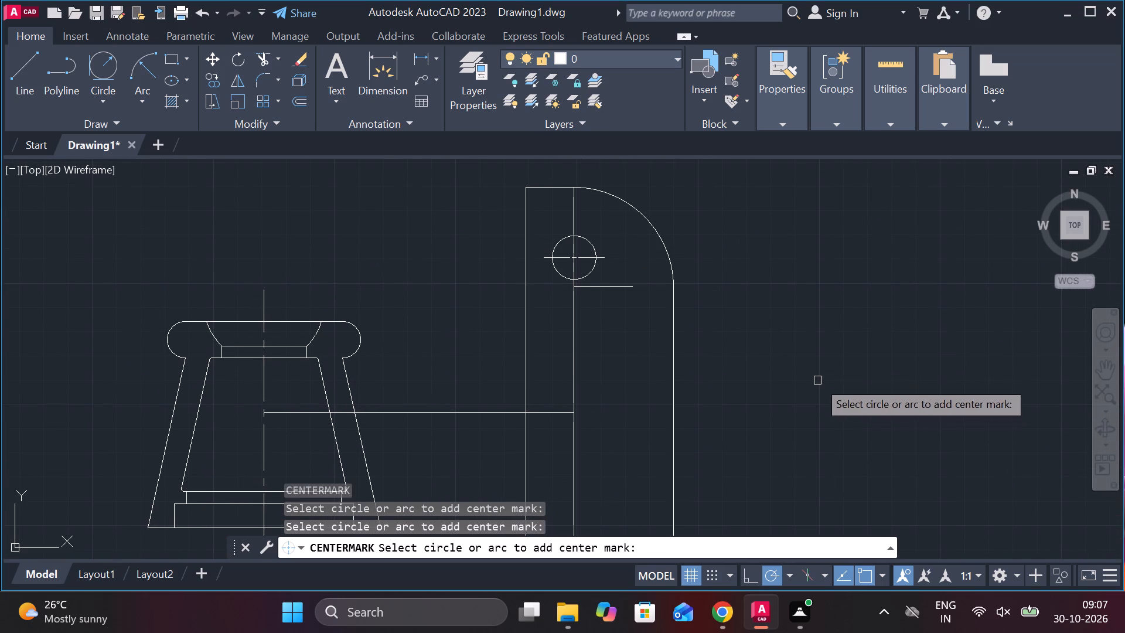
{"action": "key", "text": "Escape"}
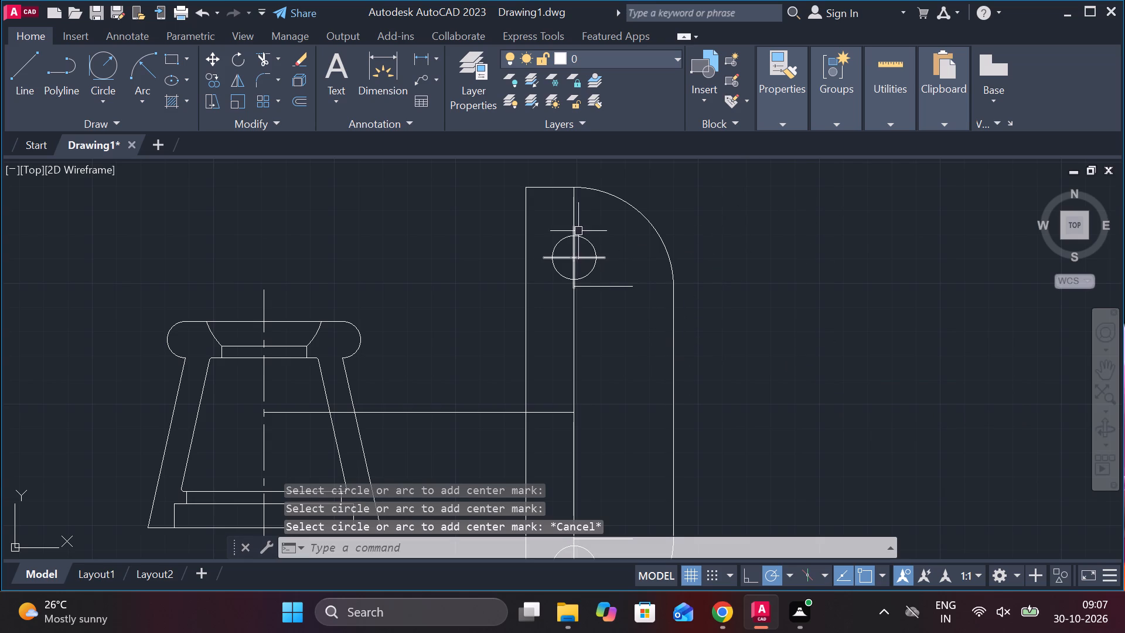
Draw horizontal lines from the upper radius-9 circle's top and bottom points leftward past the body's left side.
{"action": "scroll", "coordinate": [569, 222], "scroll_direction": "up", "scroll_amount": 2}
{"action": "key", "text": "l"}
{"action": "key", "text": "Return"}
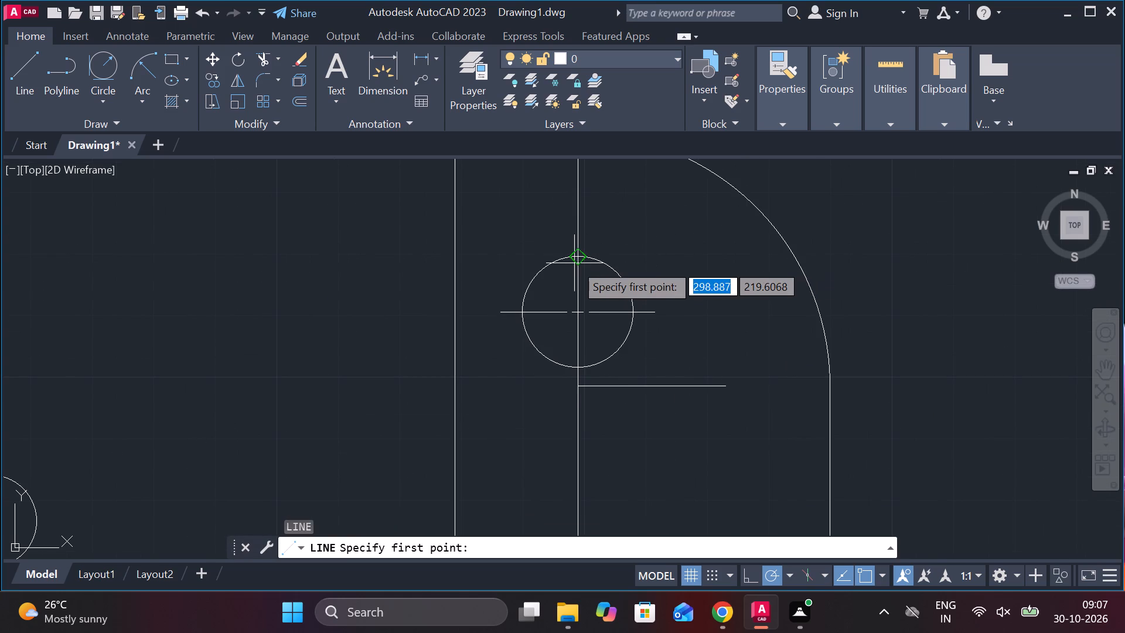
{"action": "left_click", "coordinate": [575, 262]}
{"action": "left_click", "coordinate": [367, 270]}
{"action": "key", "text": "Escape"}
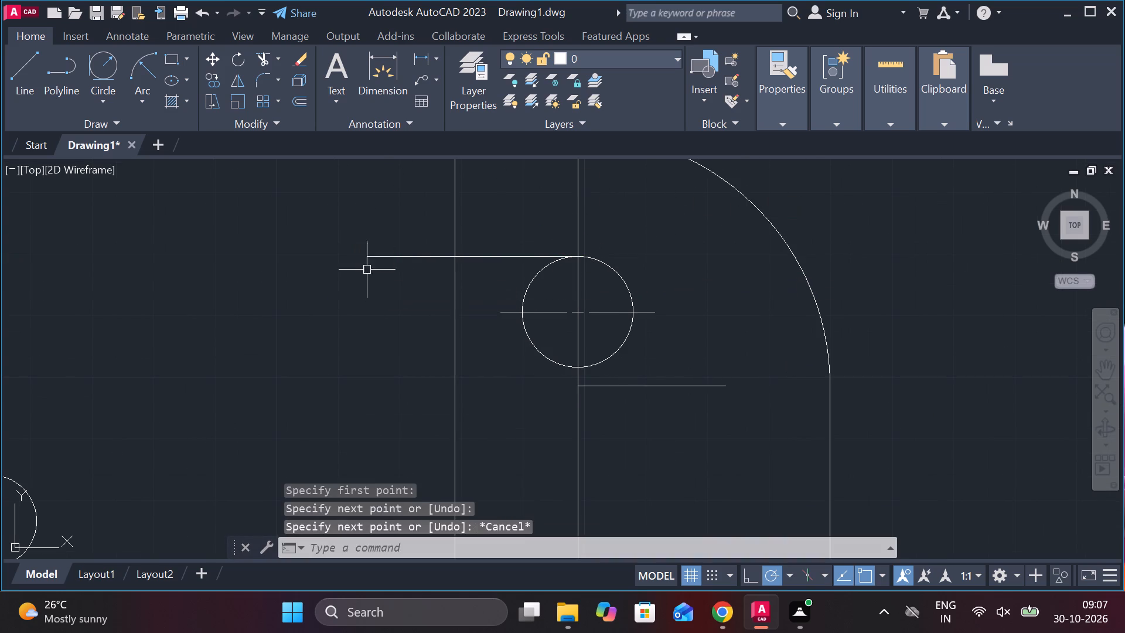
{"action": "key", "text": "space"}
{"action": "left_click", "coordinate": [575, 365]}
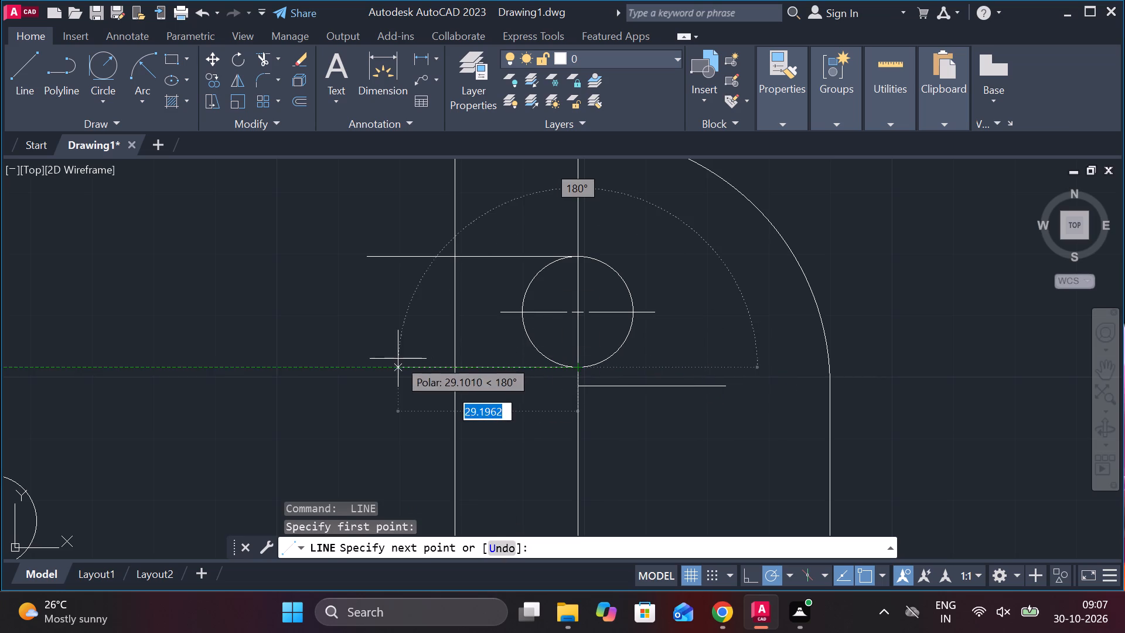
{"action": "left_click", "coordinate": [398, 359]}
{"action": "scroll", "coordinate": [668, 353], "scroll_direction": "down", "scroll_amount": 3}
{"action": "key", "text": "Escape"}
Draw horizontal lines from the lower radius-9 circle's top and bottom points leftward past the body's left side.
{"action": "middle_click_drag", "start_coordinate": [678, 391], "coordinate": [615, 267]}
{"action": "scroll", "coordinate": [577, 353], "scroll_direction": "up", "scroll_amount": 2}
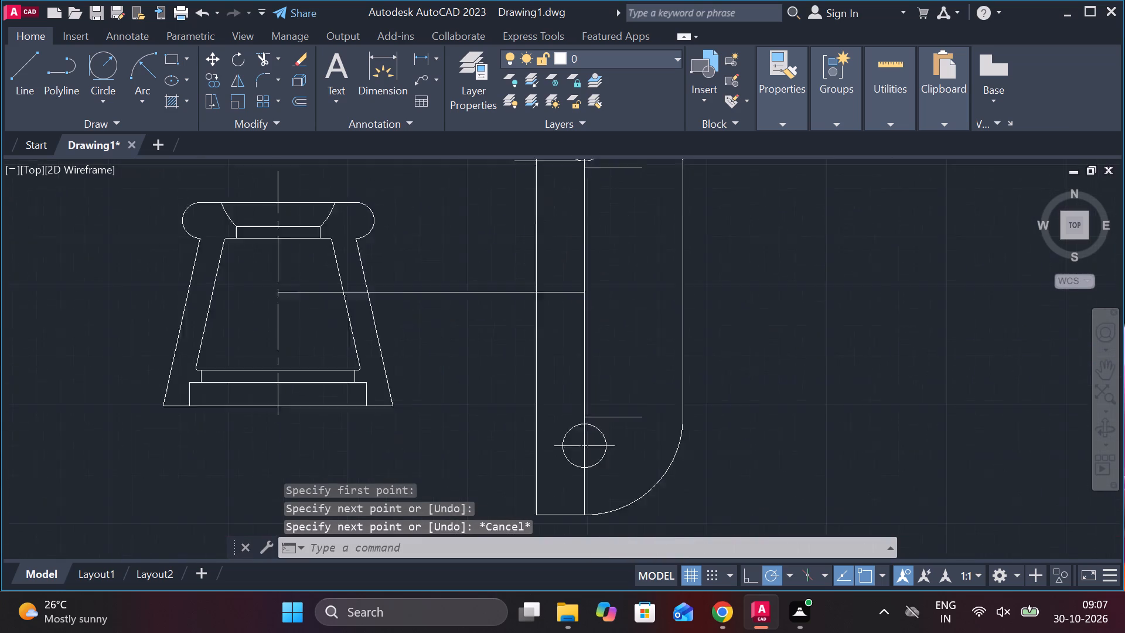
{"action": "scroll", "coordinate": [577, 353], "scroll_direction": "up", "scroll_amount": 1}
{"action": "key", "text": "space"}
{"action": "middle_click_drag", "start_coordinate": [595, 424], "coordinate": [615, 250]}
{"action": "left_click", "coordinate": [610, 359]}
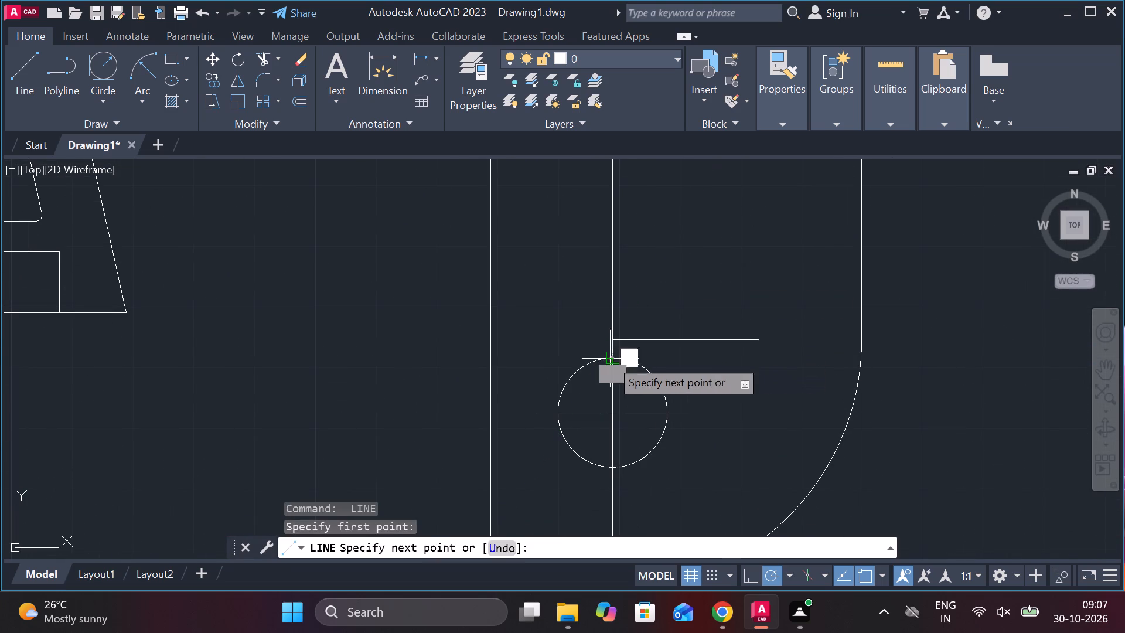
{"action": "left_click", "coordinate": [435, 362]}
{"action": "key", "text": "Escape"}
{"action": "key", "text": "space"}
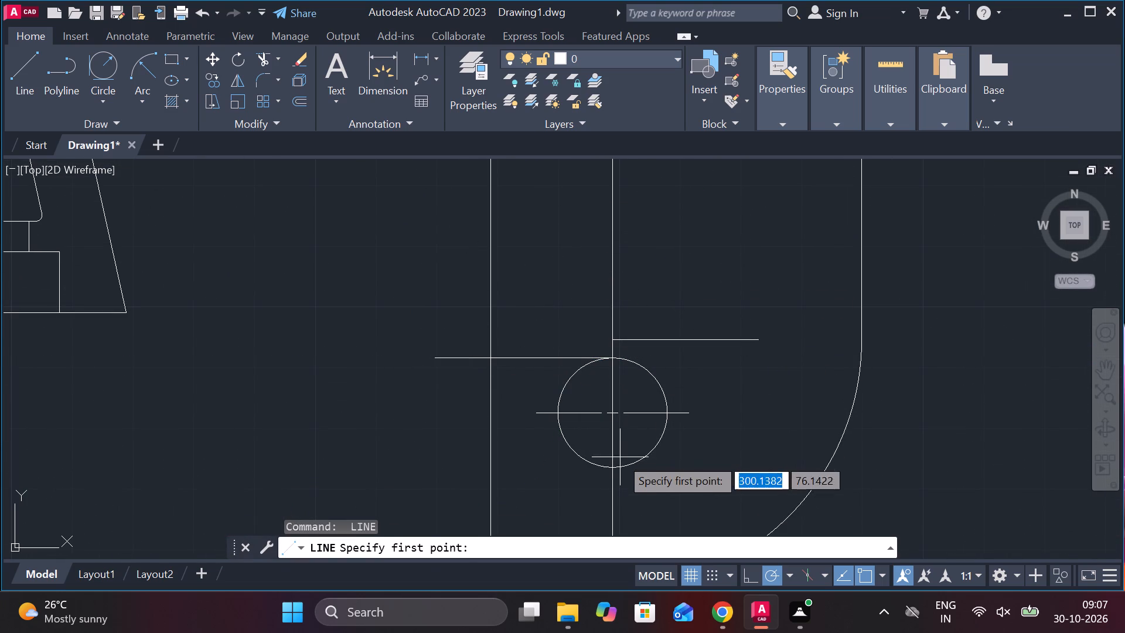
{"action": "left_click", "coordinate": [619, 467]}
{"action": "left_click", "coordinate": [400, 470]}
{"action": "key", "text": "Escape"}
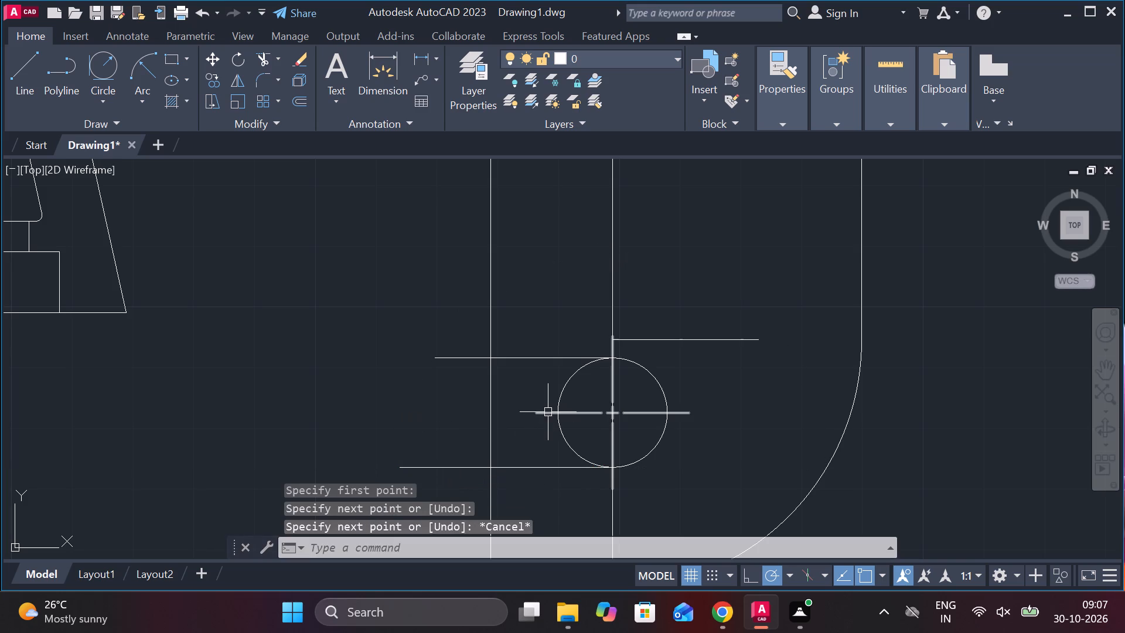
Trim the lower slot lines at the body's left side and remove the left half of the lower radius-9 circle.
{"action": "type", "text": "tr"}
{"action": "key", "text": "space"}
{"action": "left_click_drag", "start_coordinate": [444, 301], "coordinate": [450, 496]}
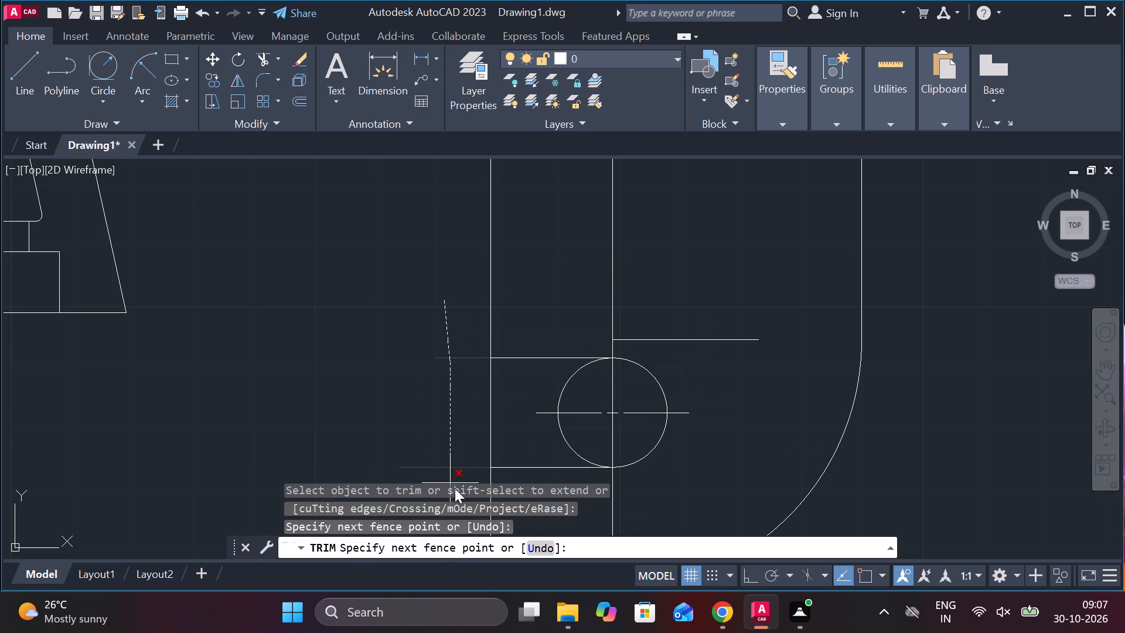
{"action": "left_click", "coordinate": [562, 441]}
{"action": "left_click", "coordinate": [562, 400]}
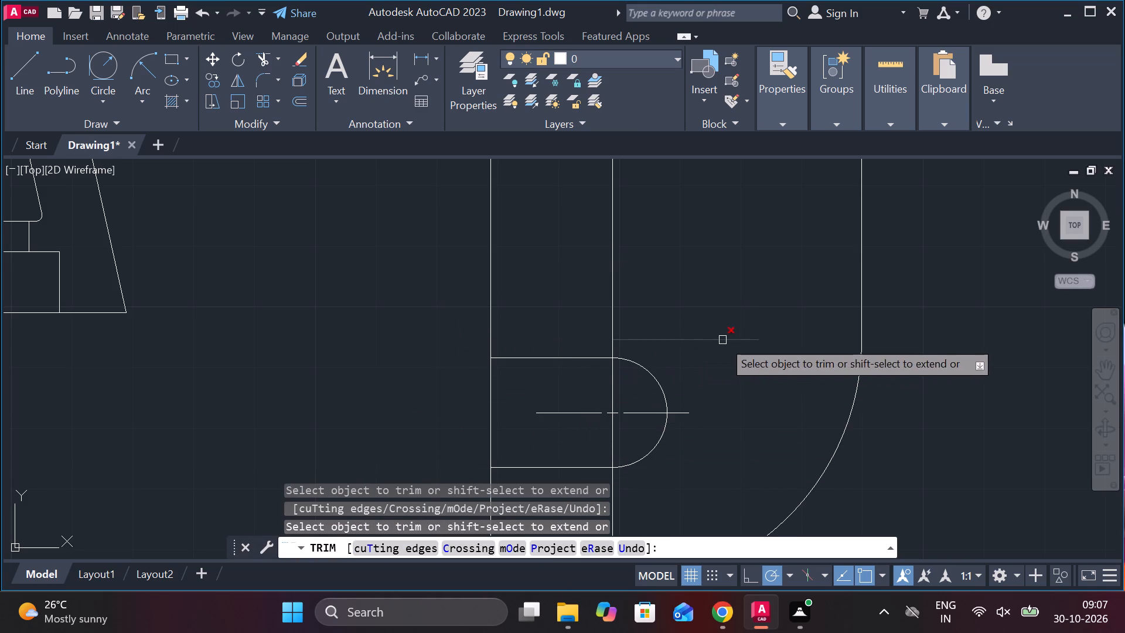
Trim away the upper radius-9 circle's left half and the upper slot lines' overhangs beyond the body's left side.
{"action": "scroll", "coordinate": [742, 307], "scroll_direction": "down", "scroll_amount": 2}
{"action": "middle_click_drag", "start_coordinate": [745, 274], "coordinate": [711, 471]}
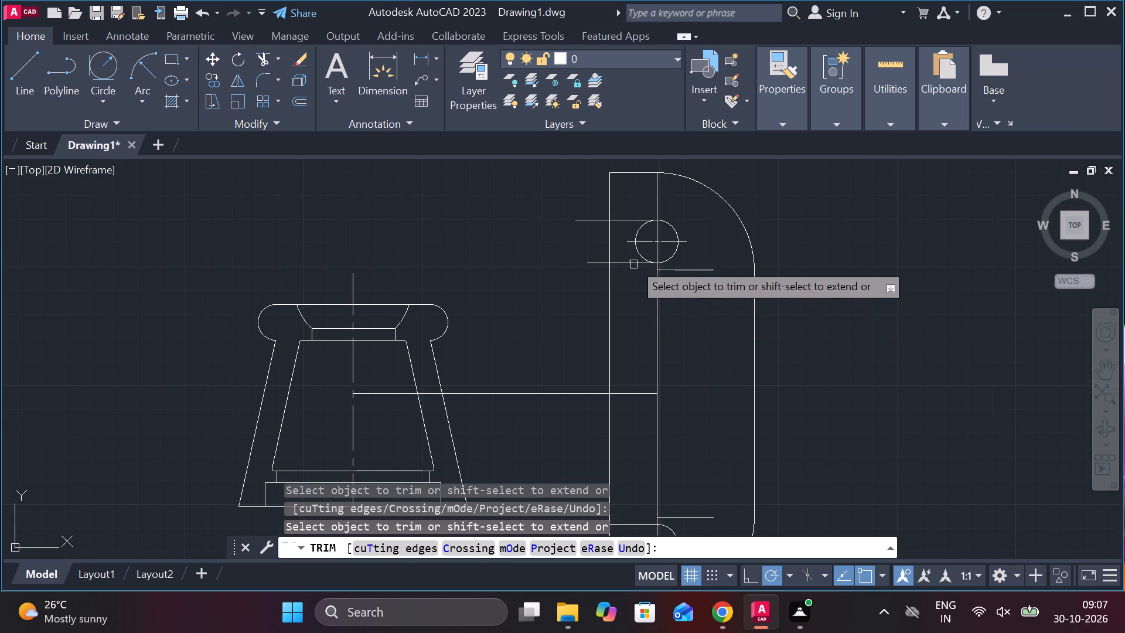
{"action": "left_click", "coordinate": [633, 251]}
{"action": "left_click", "coordinate": [639, 225]}
{"action": "left_click", "coordinate": [578, 220]}
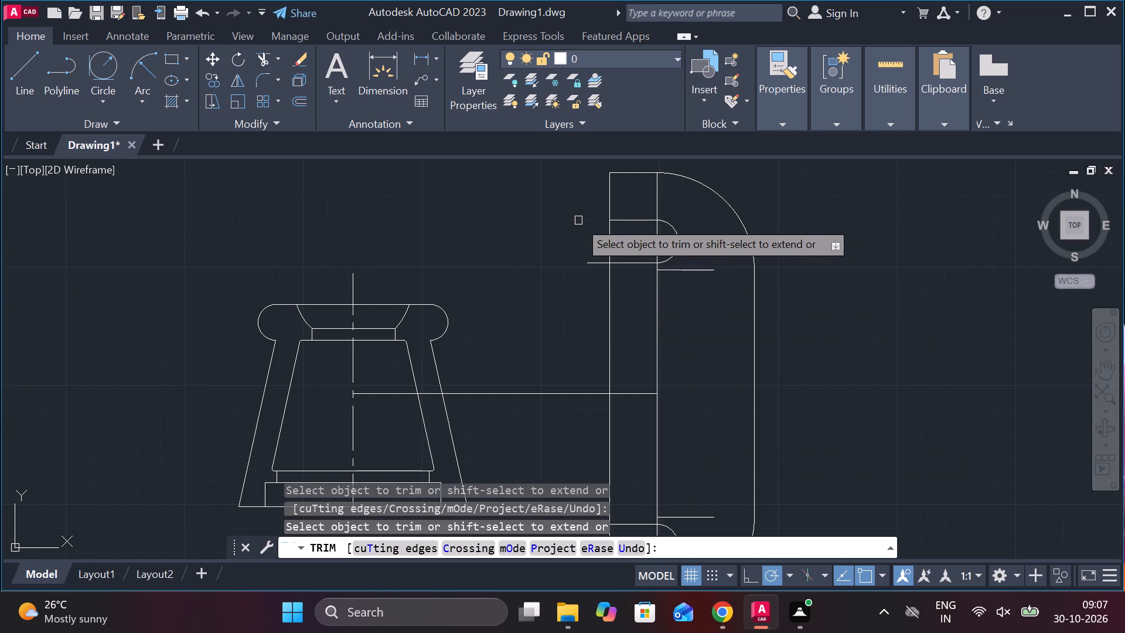
{"action": "left_click", "coordinate": [591, 262]}
{"action": "key", "text": "Escape"}
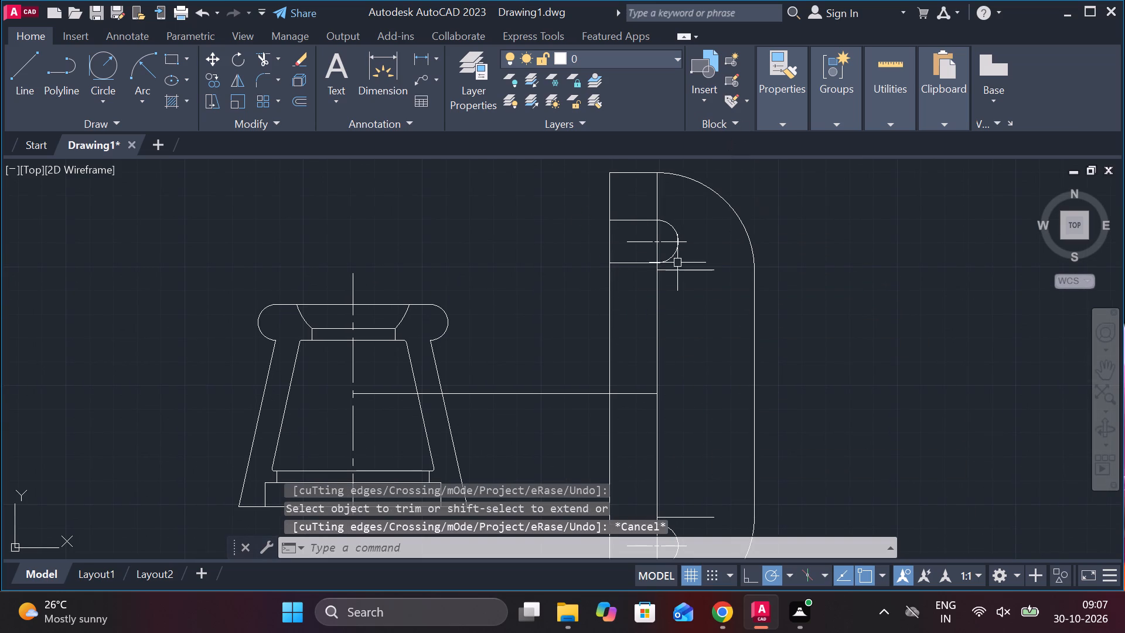
Join the upper slot's radius-9 arc and its two horizontal lines into one polyline.
{"action": "left_click", "coordinate": [680, 237]}
{"action": "left_click", "coordinate": [623, 223]}
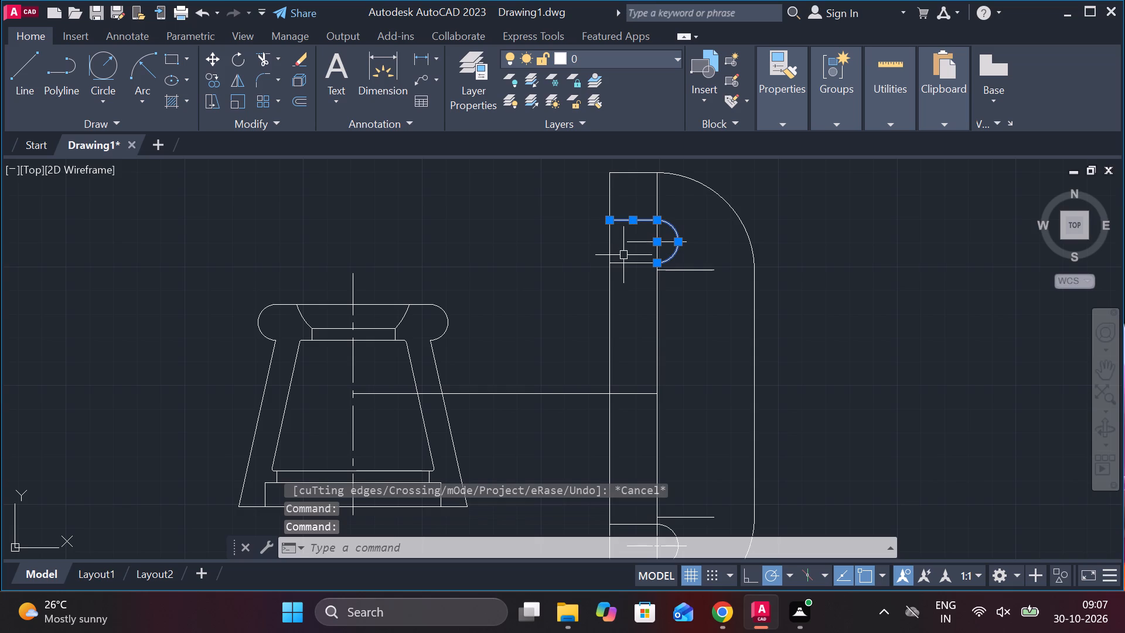
{"action": "left_click", "coordinate": [623, 261]}
{"action": "key", "text": "j"}
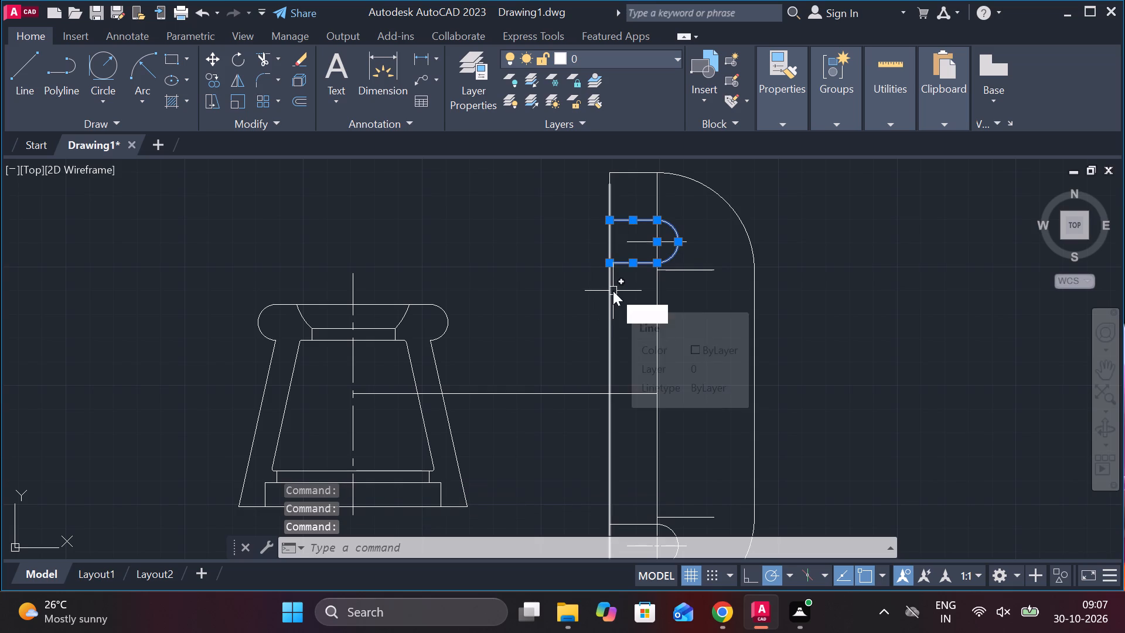
{"action": "key", "text": "Return"}
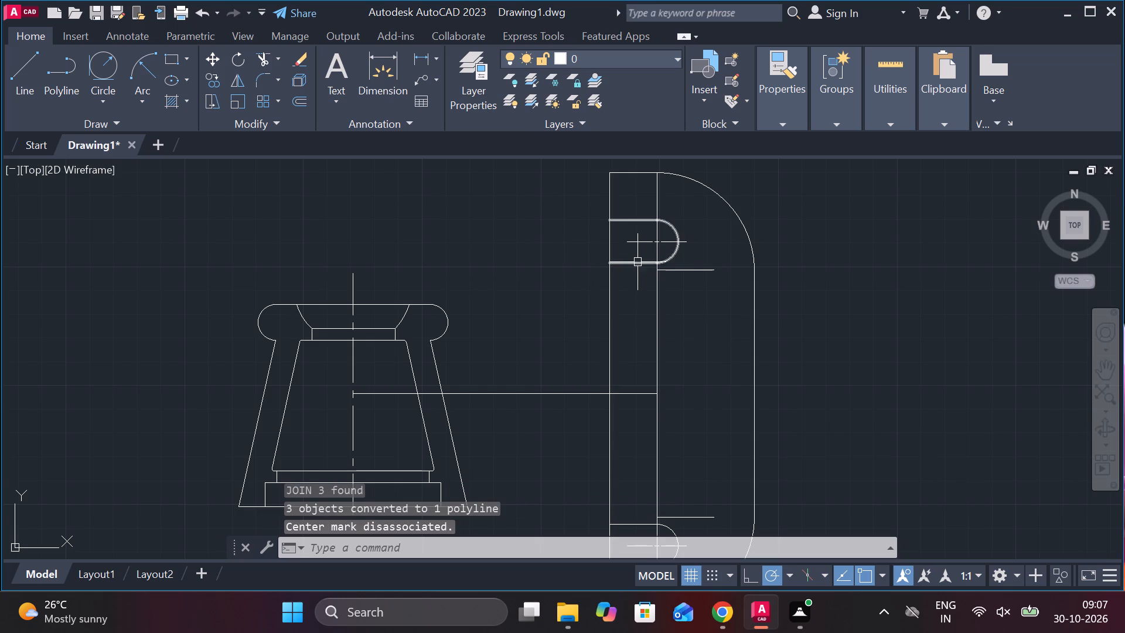
Join the lower slot's radius-9 arc and its two horizontal lines into one polyline.
{"action": "scroll", "coordinate": [637, 271], "scroll_direction": "down", "scroll_amount": 3}
{"action": "scroll", "coordinate": [673, 369], "scroll_direction": "up", "scroll_amount": 3}
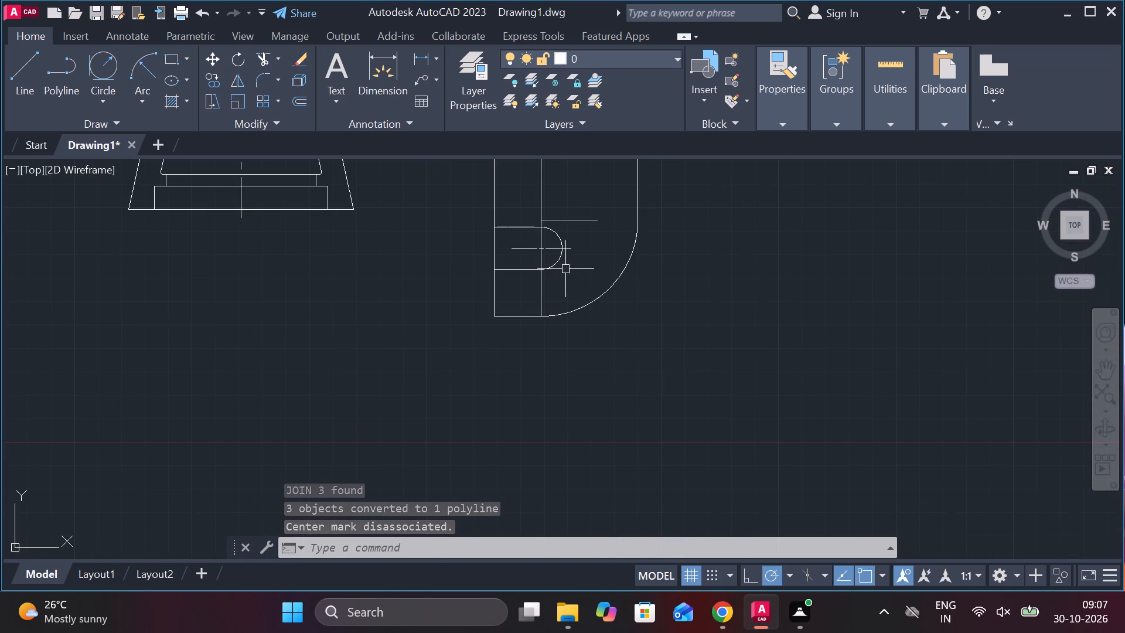
{"action": "left_click", "coordinate": [562, 266]}
{"action": "left_click", "coordinate": [561, 266]}
{"action": "left_click", "coordinate": [556, 263]}
{"action": "left_click", "coordinate": [526, 270]}
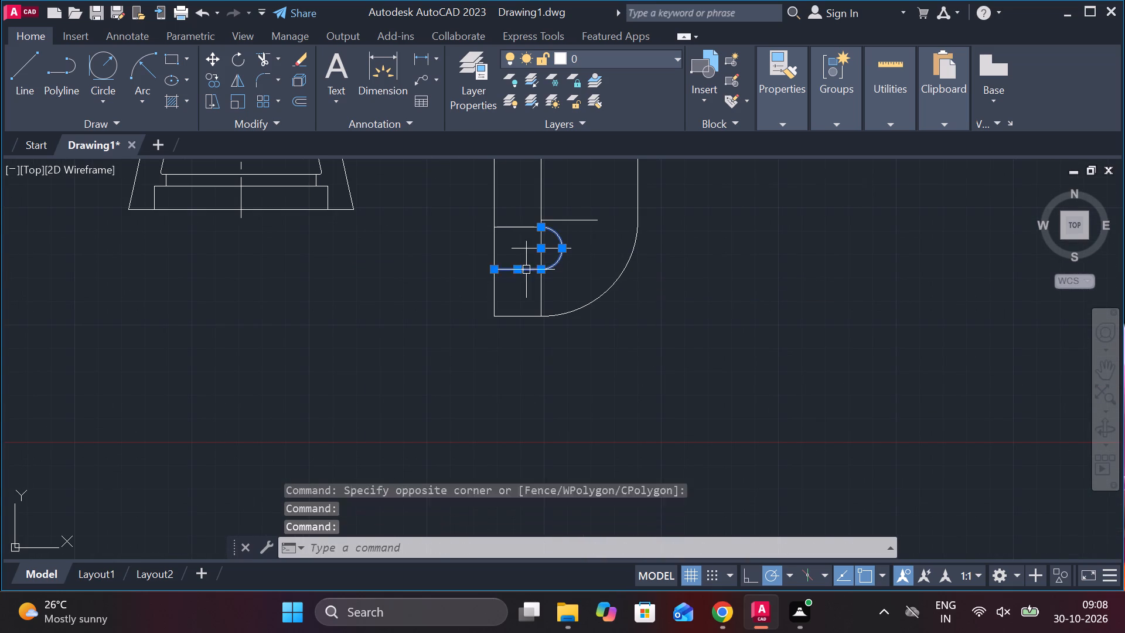
{"action": "left_click", "coordinate": [517, 224]}
{"action": "key", "text": "j"}
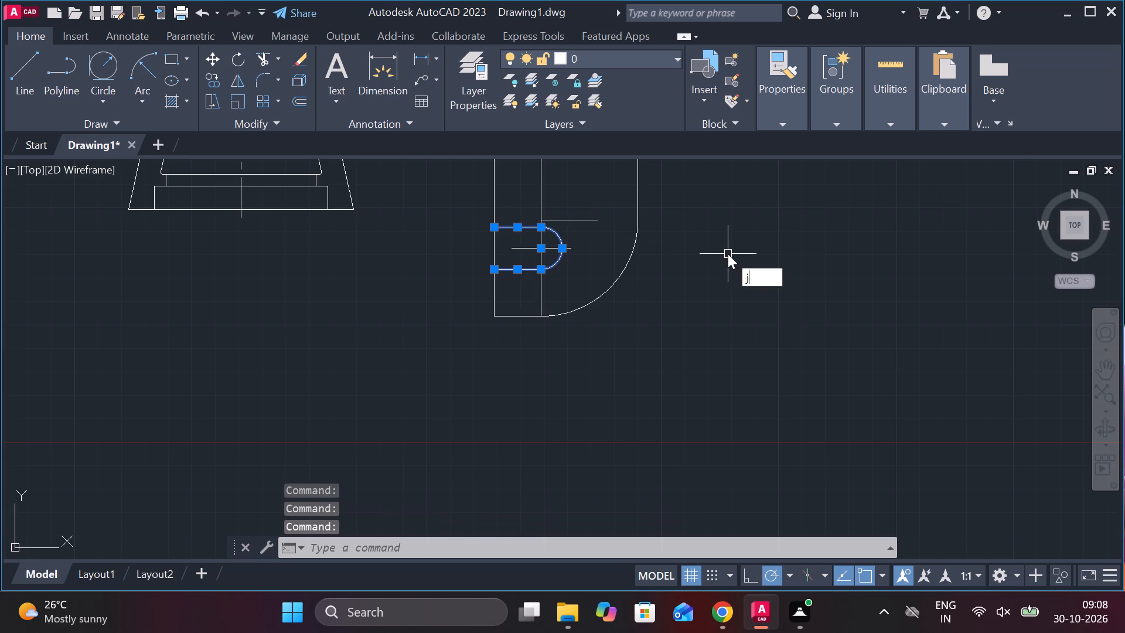
{"action": "key", "text": "Return"}
Load the DASHED linetype from acadiso.lin into the drawing.
{"action": "left_click", "coordinate": [793, 122]}
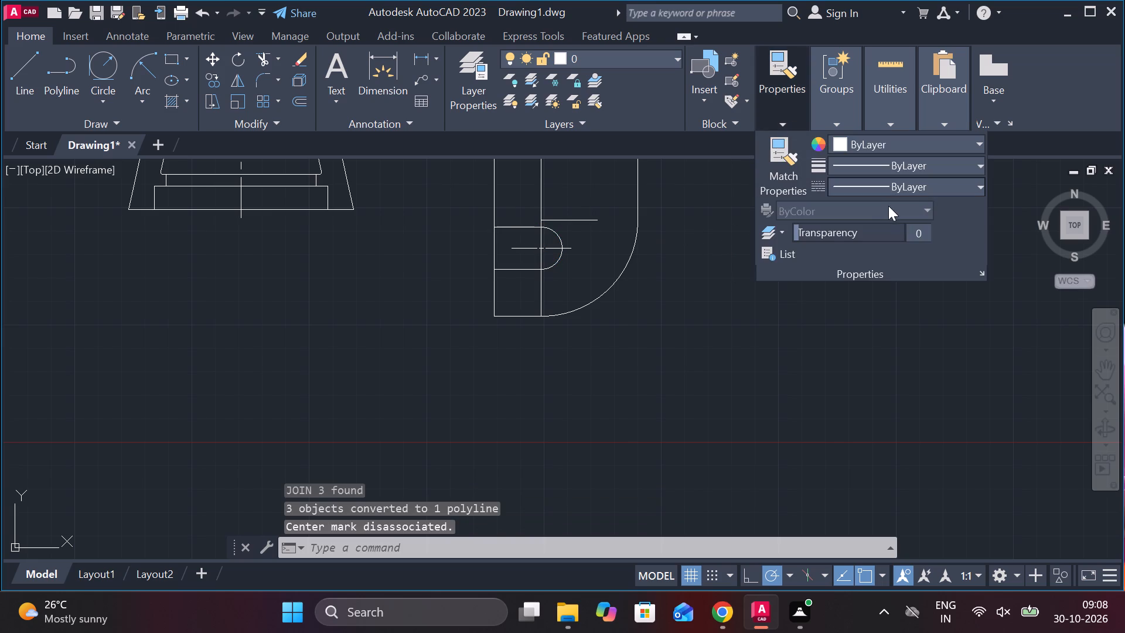
{"action": "left_click", "coordinate": [891, 190]}
{"action": "left_click", "coordinate": [867, 297]}
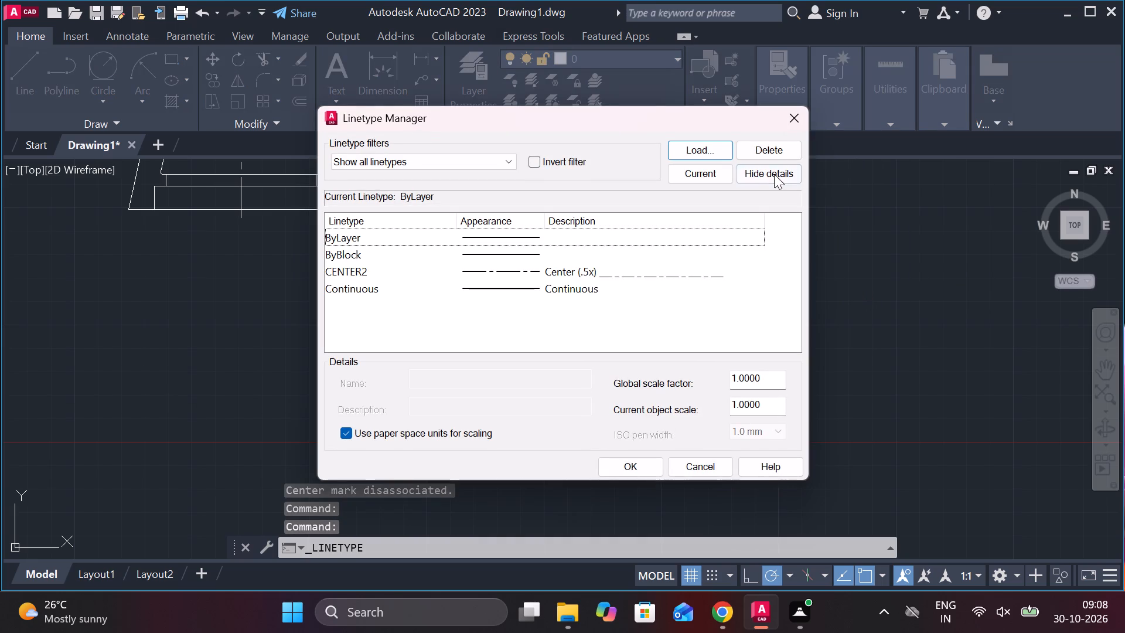
{"action": "left_click", "coordinate": [704, 142]}
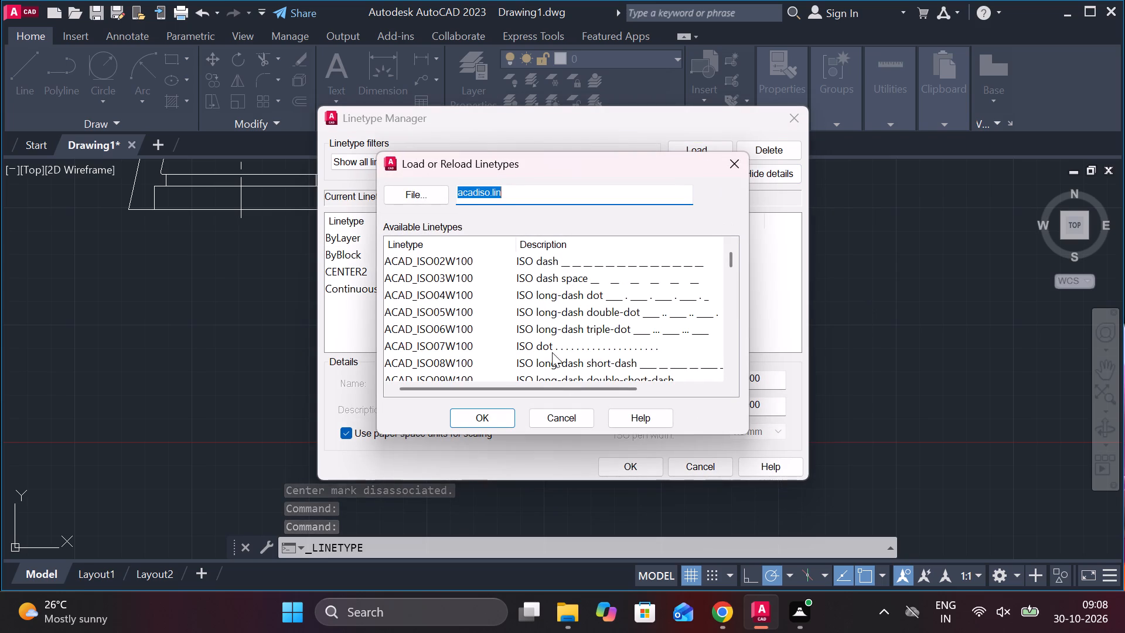
{"action": "scroll", "coordinate": [506, 326], "scroll_direction": "down", "scroll_amount": 2}
{"action": "scroll", "coordinate": [443, 312], "scroll_direction": "down", "scroll_amount": 4}
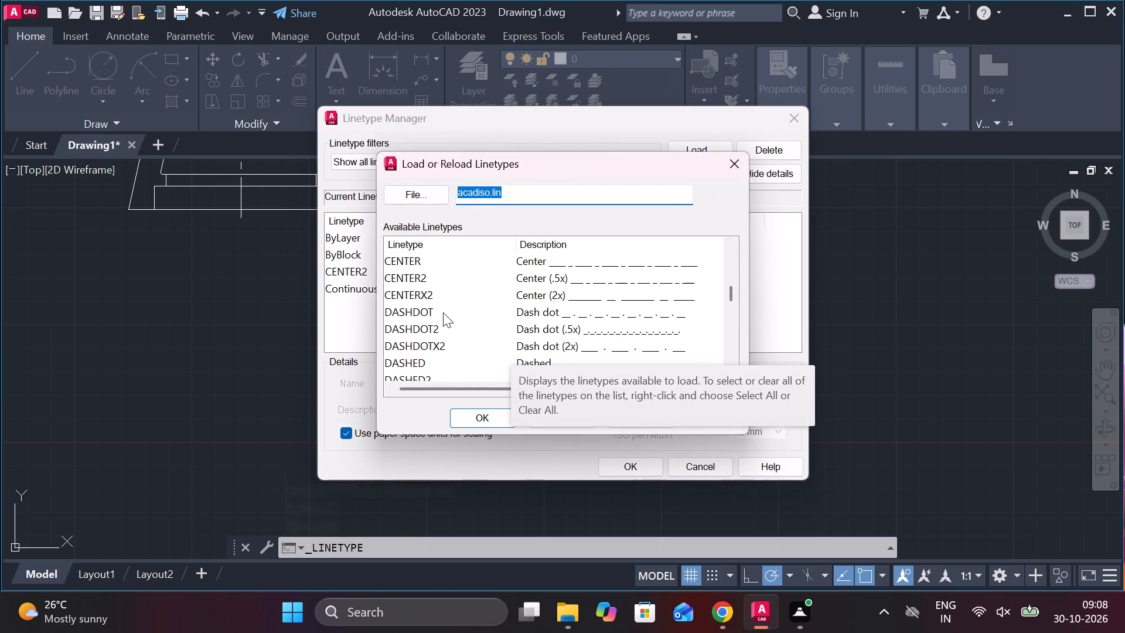
{"action": "scroll", "coordinate": [443, 312], "scroll_direction": "down", "scroll_amount": 2}
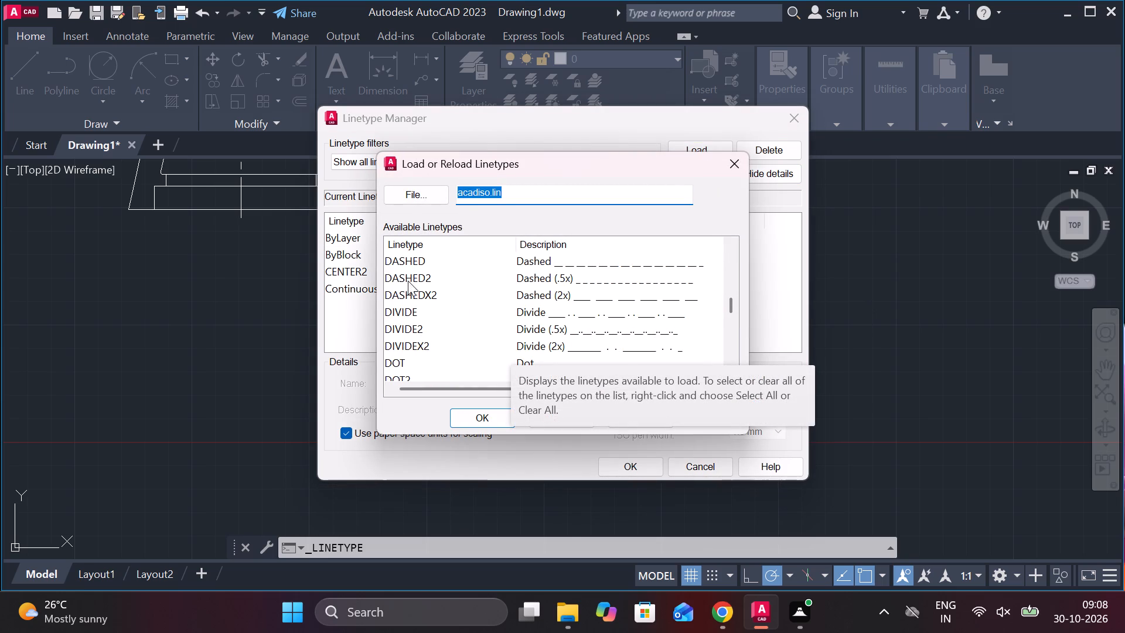
{"action": "left_click", "coordinate": [411, 261]}
{"action": "left_click", "coordinate": [468, 421]}
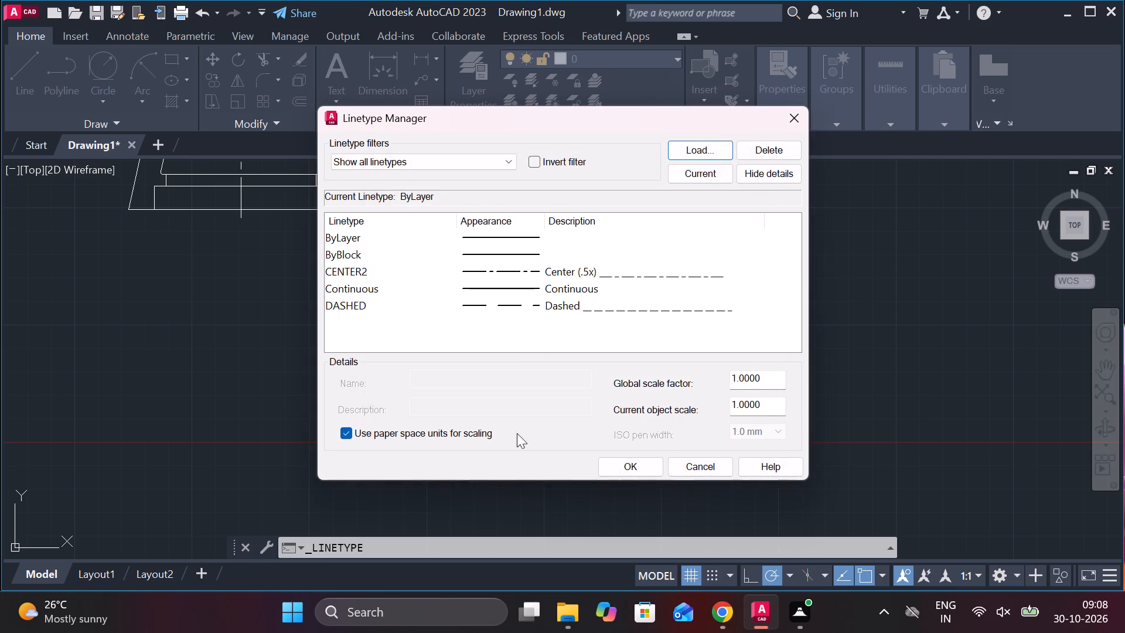
Set both the linetype global scale factor and the current object scale to .5.
{"action": "left_click_drag", "start_coordinate": [769, 377], "coordinate": [718, 379]}
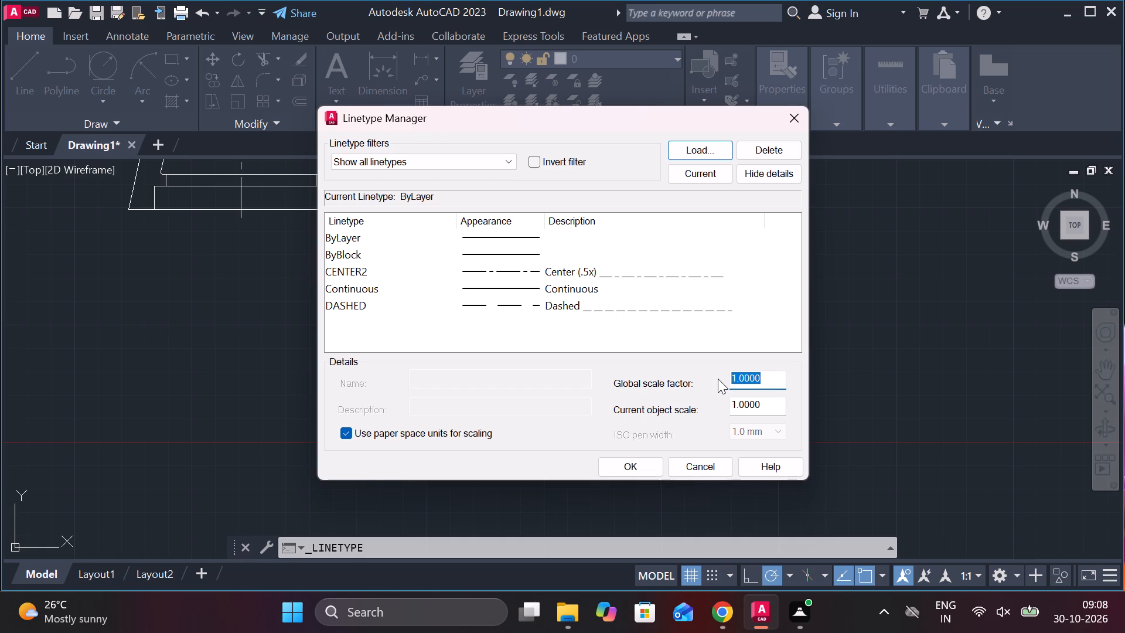
{"action": "key", "text": "period"}
{"action": "key", "text": "5"}
{"action": "left_click_drag", "start_coordinate": [761, 402], "coordinate": [696, 407]}
{"action": "type", "text": ".5"}
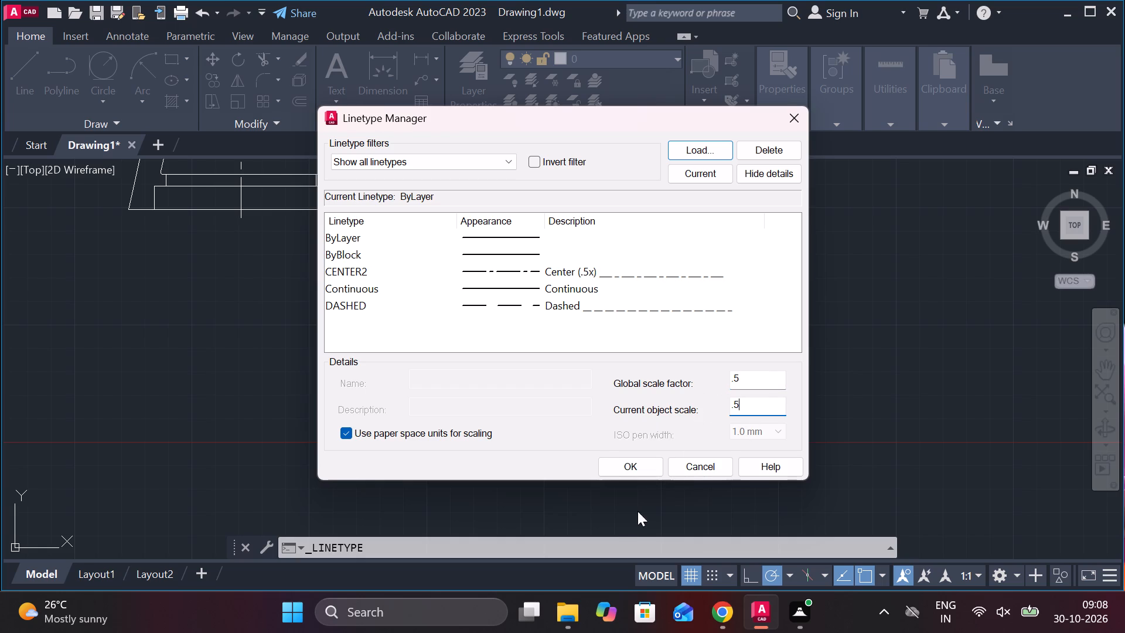
{"action": "left_click", "coordinate": [628, 467]}
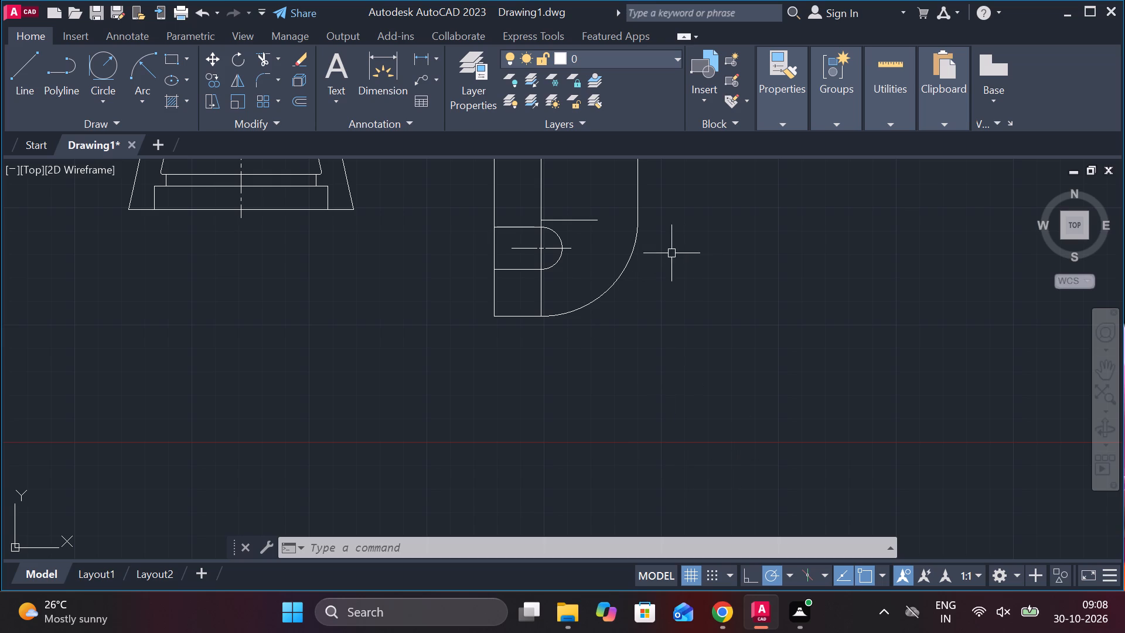
Apply the DASHED linetype to the upper and lower slot polylines.
{"action": "left_click", "coordinate": [521, 227]}
{"action": "middle_click_drag", "start_coordinate": [628, 226], "coordinate": [633, 470]}
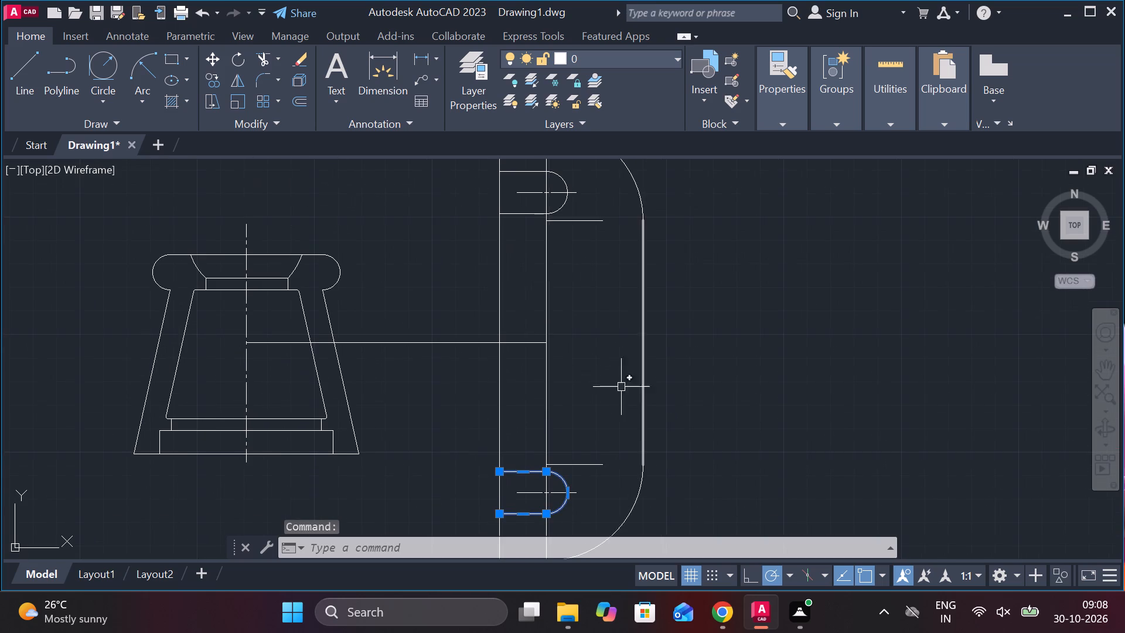
{"action": "left_click", "coordinate": [519, 217]}
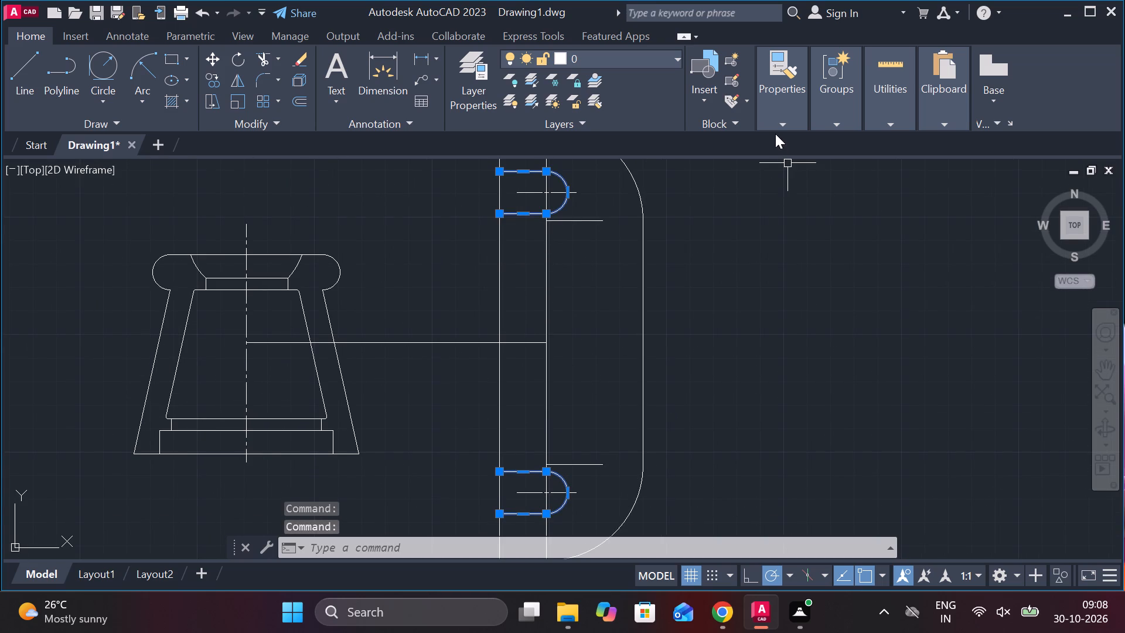
{"action": "left_click", "coordinate": [776, 120]}
{"action": "left_click", "coordinate": [975, 188]}
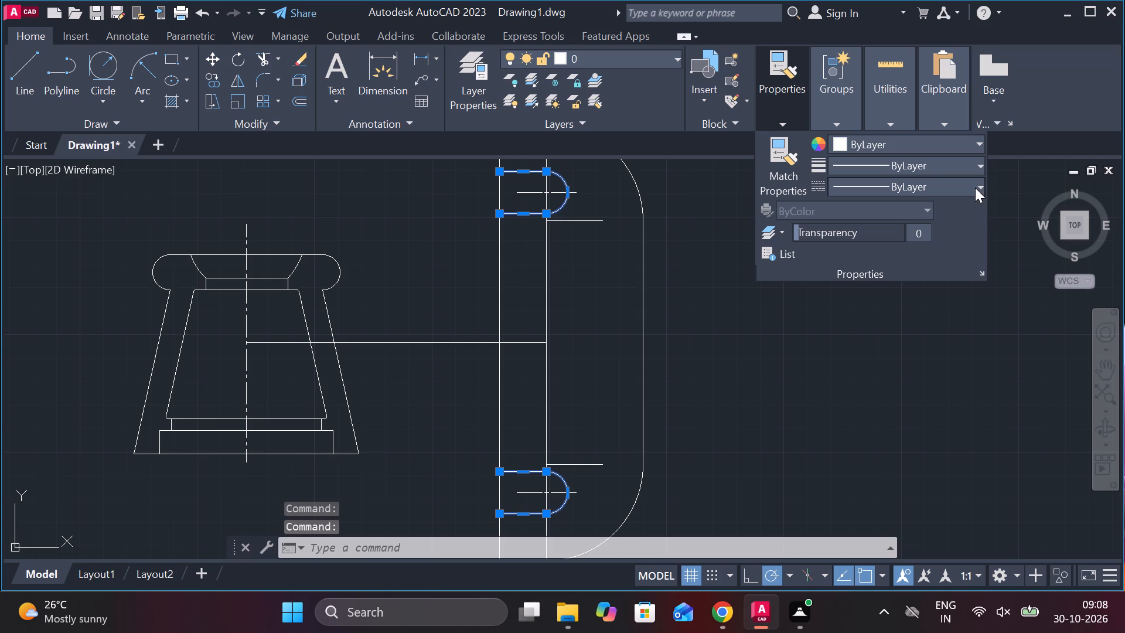
{"action": "left_click", "coordinate": [878, 289]}
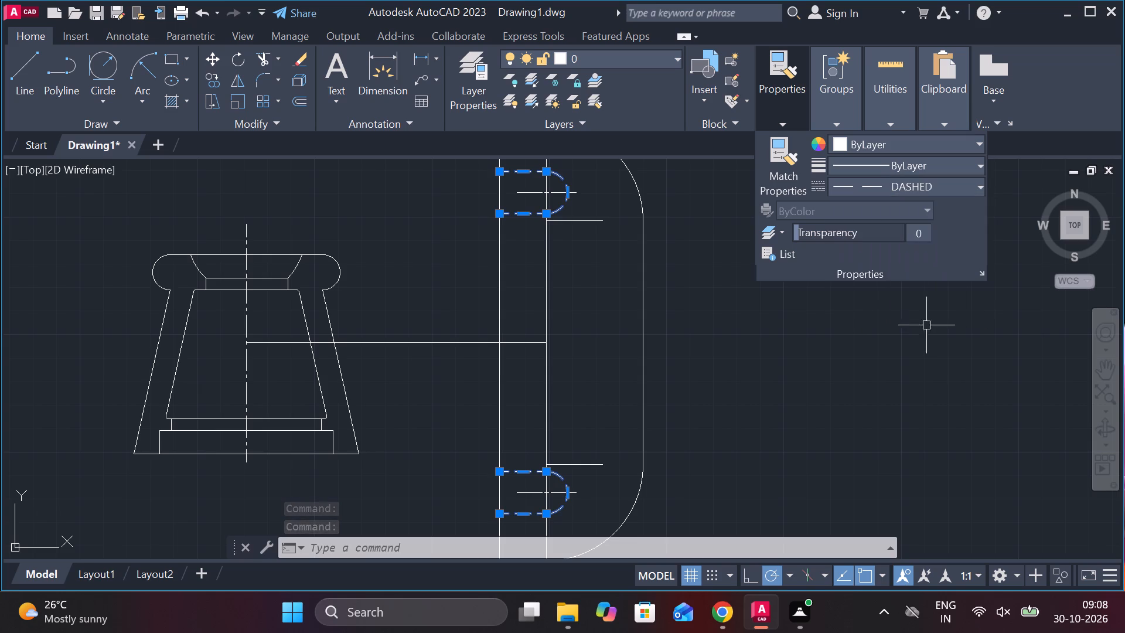
{"action": "key", "text": "Escape"}
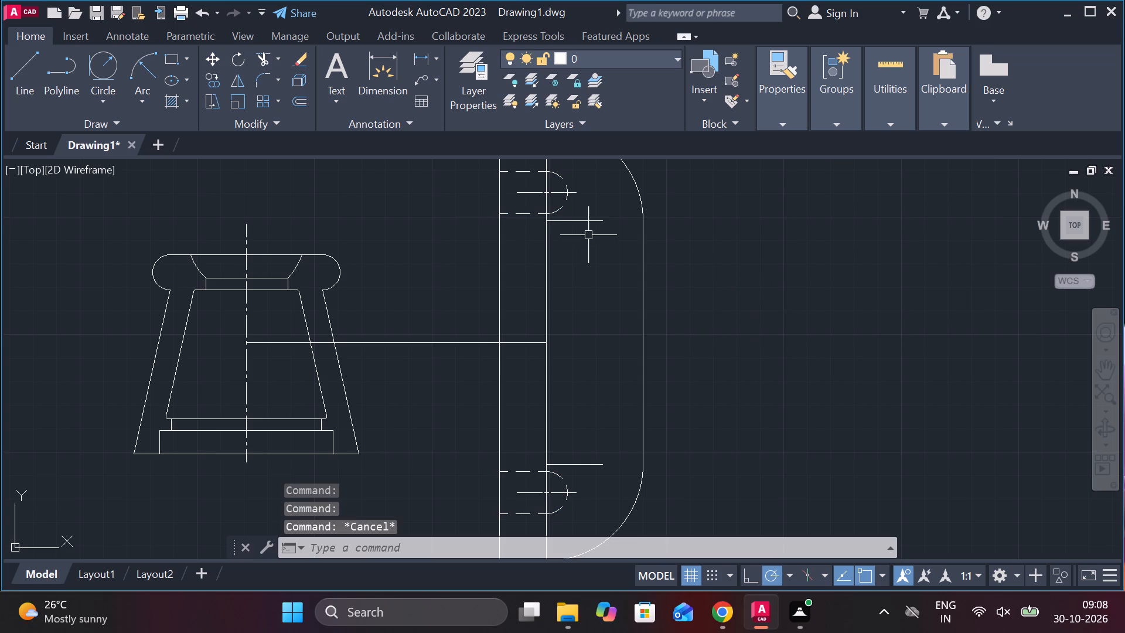
Stretch the right ends of the two short horizontal lines beside the slots horizontally past the body's right side, to matching lengths.
{"action": "left_click", "coordinate": [566, 223]}
{"action": "left_click", "coordinate": [602, 222]}
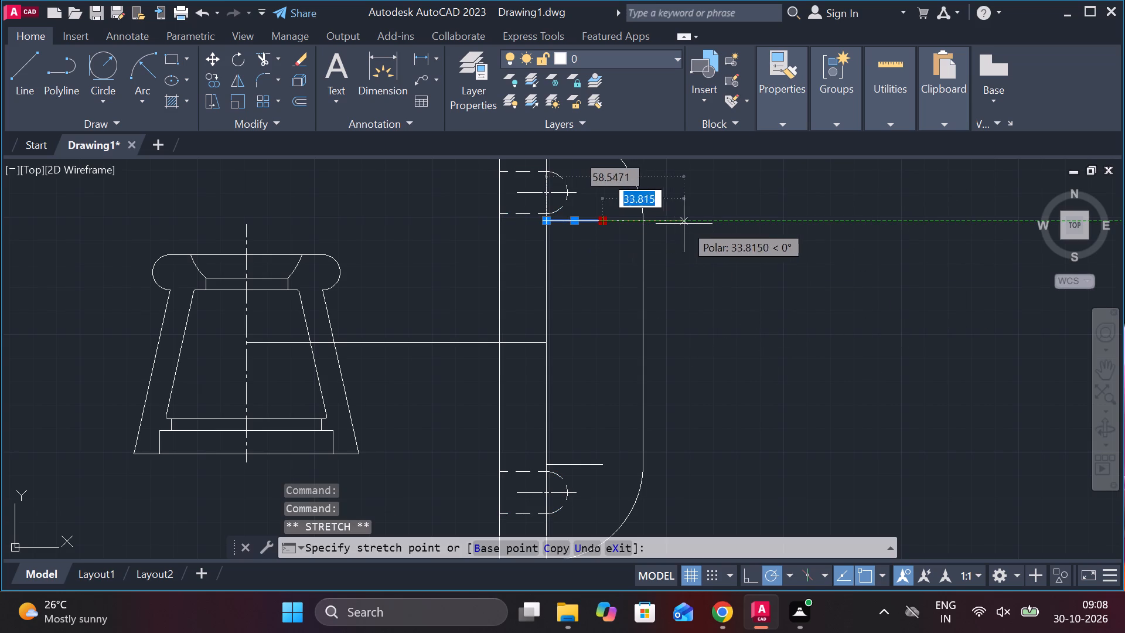
{"action": "left_click", "coordinate": [687, 224]}
{"action": "key", "text": "Escape"}
{"action": "left_click", "coordinate": [598, 462]}
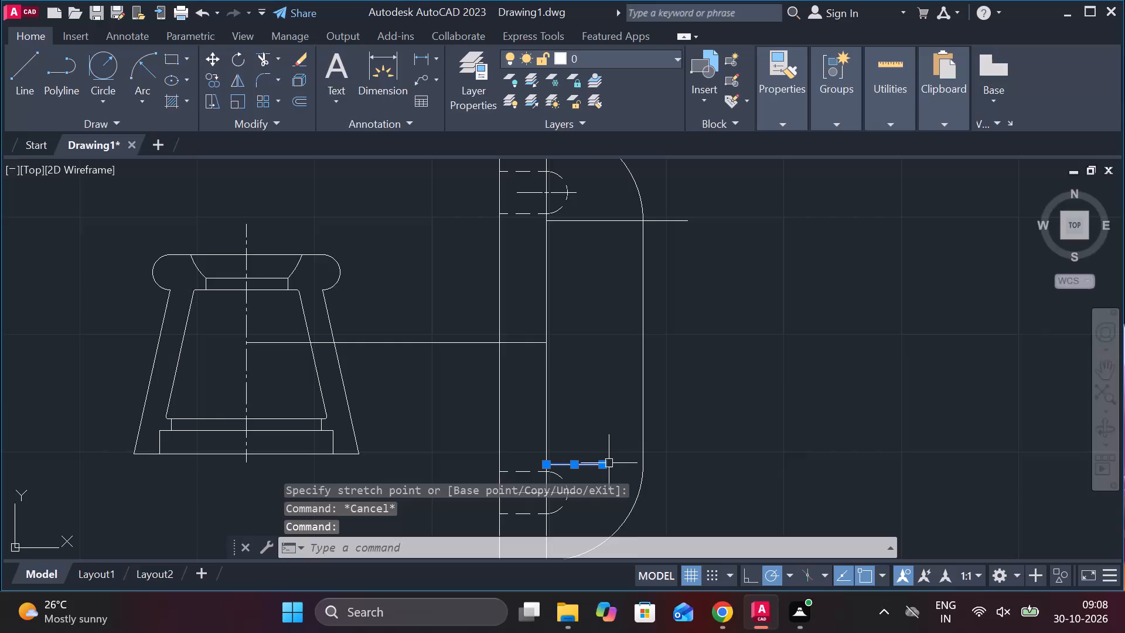
{"action": "left_click", "coordinate": [603, 465]}
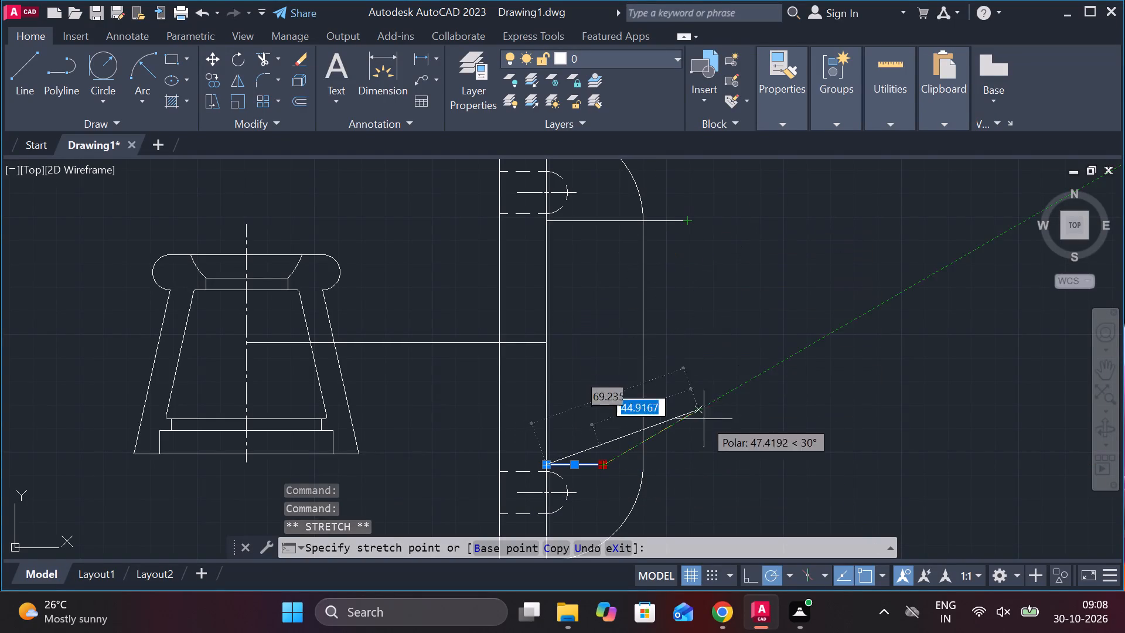
{"action": "left_click", "coordinate": [689, 467]}
{"action": "key", "text": "Escape"}
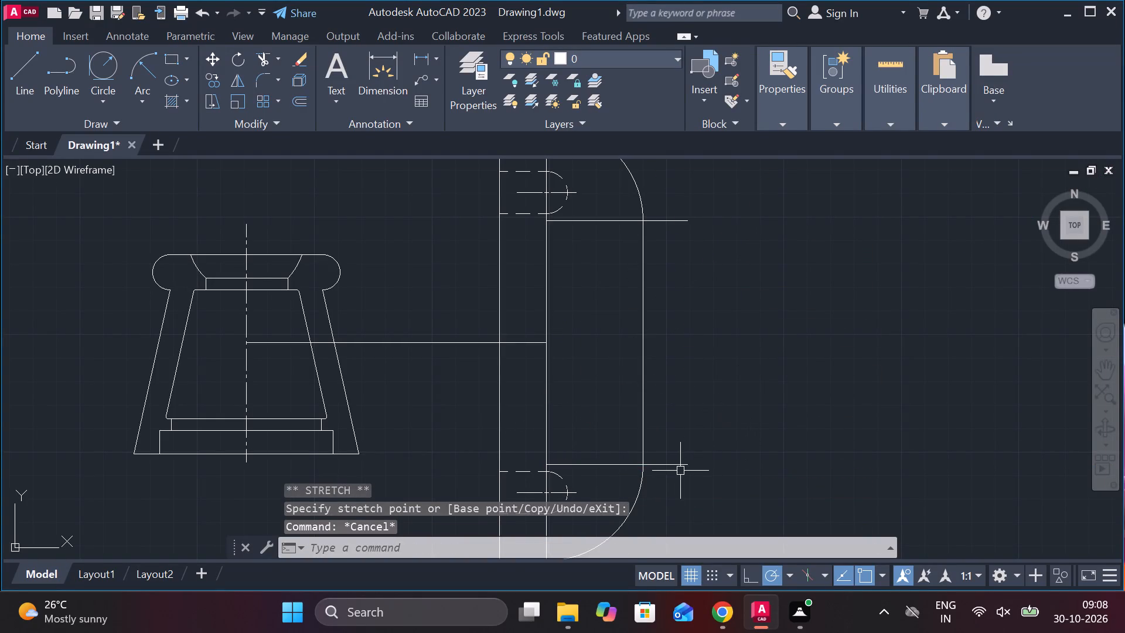
Apply the DASHED linetype to the two extended horizontal lines crossing the body's right side.
{"action": "left_click", "coordinate": [679, 466]}
{"action": "left_click", "coordinate": [671, 218]}
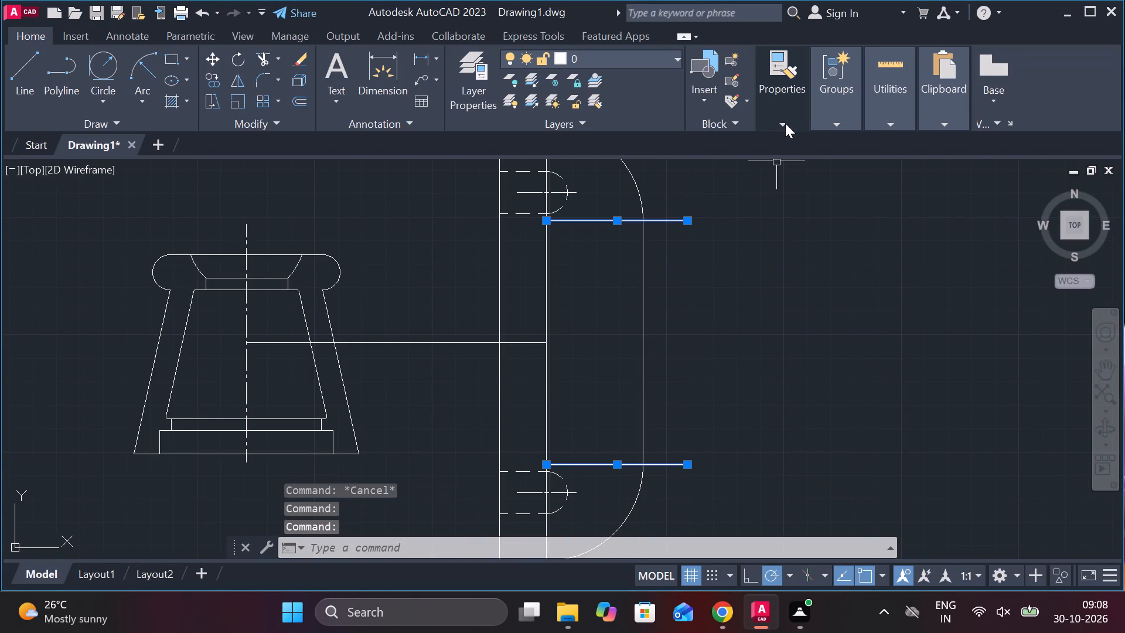
{"action": "left_click", "coordinate": [785, 123]}
{"action": "left_click", "coordinate": [936, 191]}
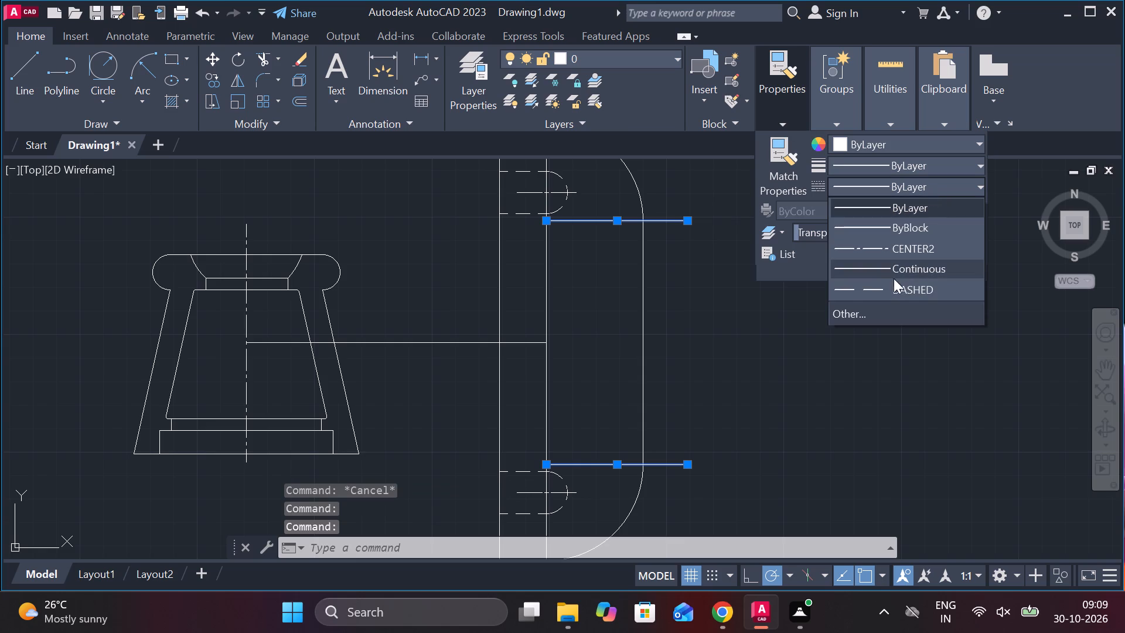
{"action": "left_click", "coordinate": [883, 285]}
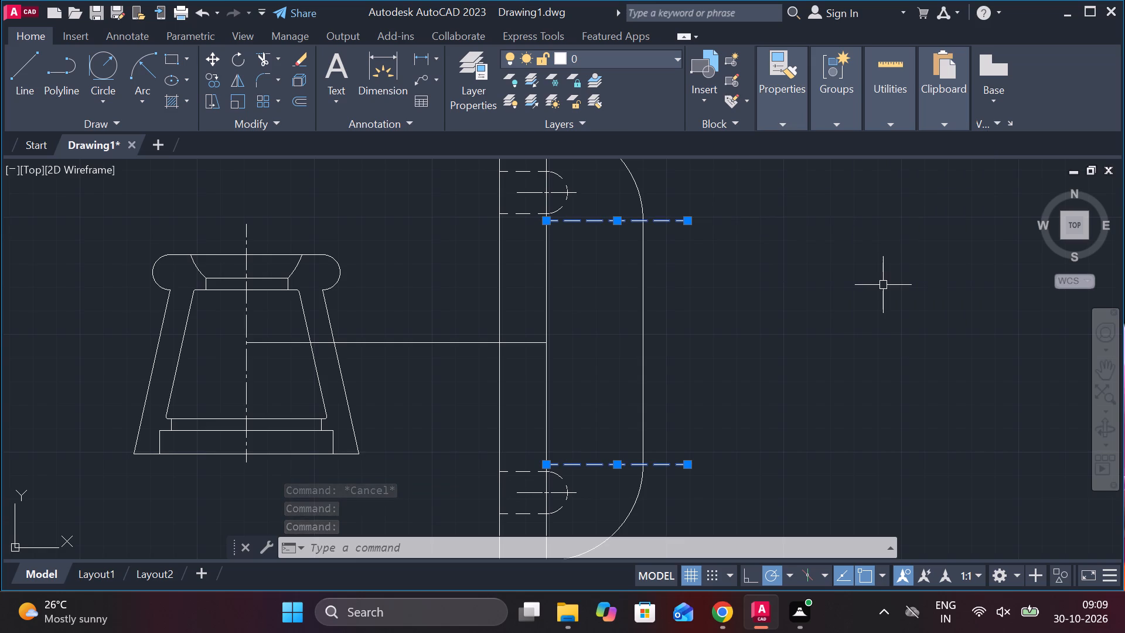
{"action": "key", "text": "Escape"}
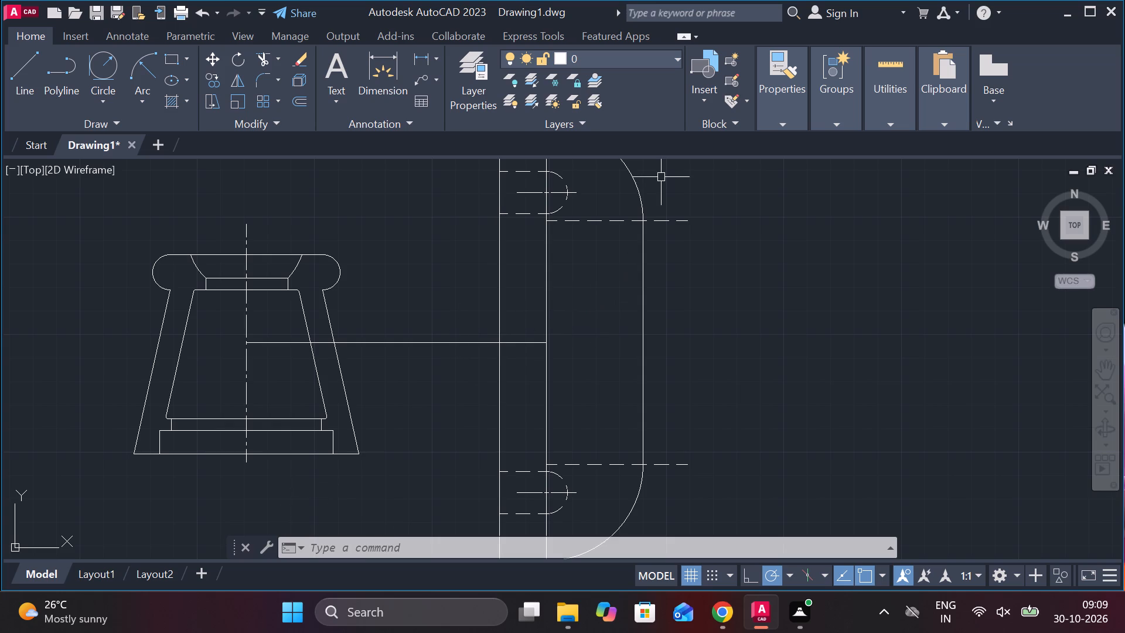
Join the upper corner arc, the right vertical line and the lower corner arc of the body into one polyline.
{"action": "middle_click_drag", "start_coordinate": [693, 304], "coordinate": [691, 439]}
{"action": "left_click", "coordinate": [596, 280]}
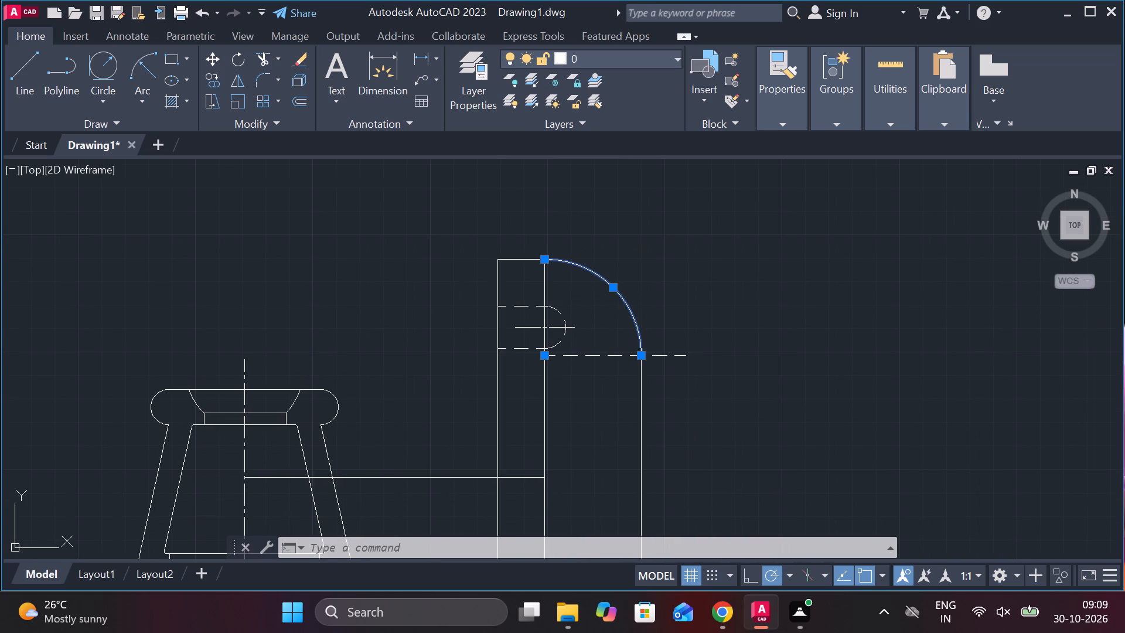
{"action": "scroll", "coordinate": [585, 394], "scroll_direction": "down", "scroll_amount": 2}
{"action": "scroll", "coordinate": [570, 413], "scroll_direction": "up", "scroll_amount": 2}
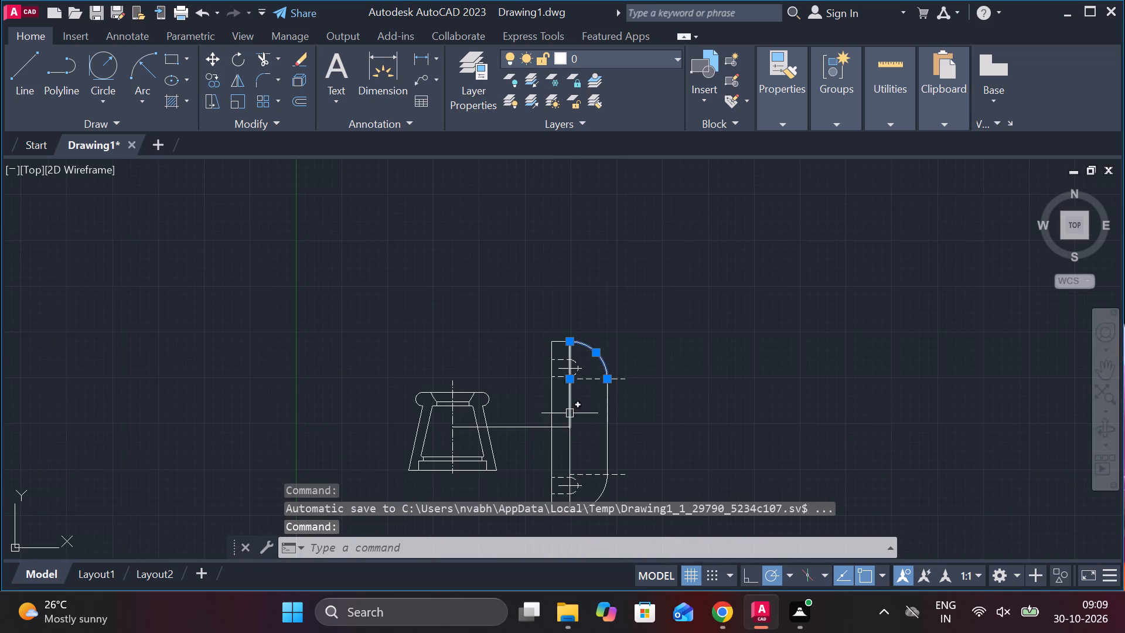
{"action": "left_click", "coordinate": [659, 385]}
{"action": "scroll", "coordinate": [725, 396], "scroll_direction": "down", "scroll_amount": 2}
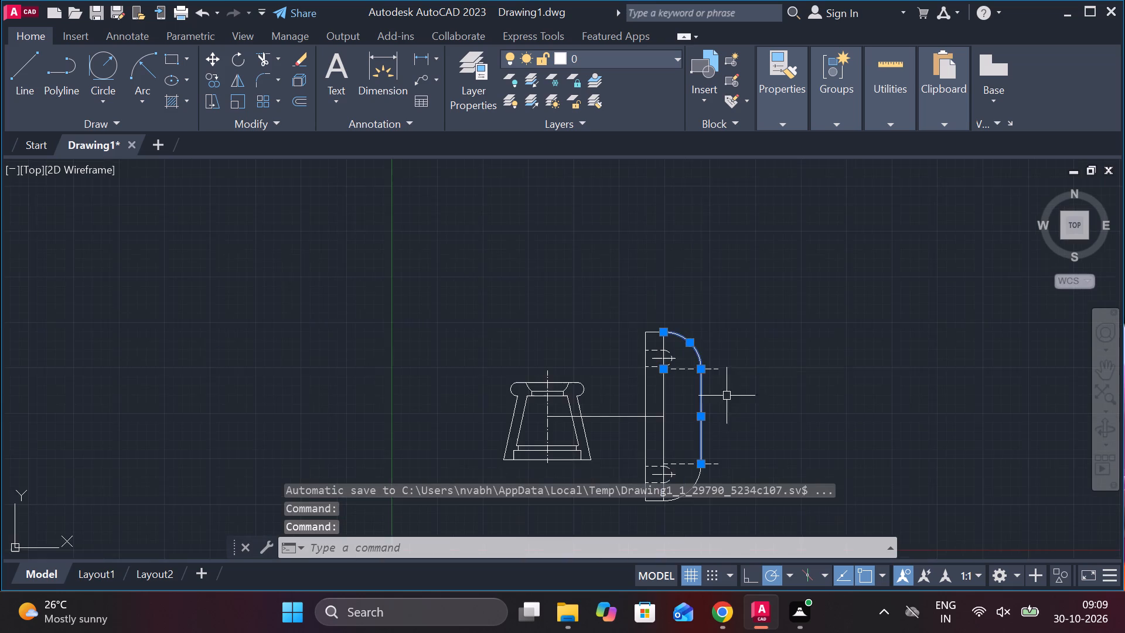
{"action": "middle_click_drag", "start_coordinate": [732, 403], "coordinate": [703, 347]}
{"action": "scroll", "coordinate": [682, 451], "scroll_direction": "up", "scroll_amount": 3}
{"action": "left_click", "coordinate": [606, 360]}
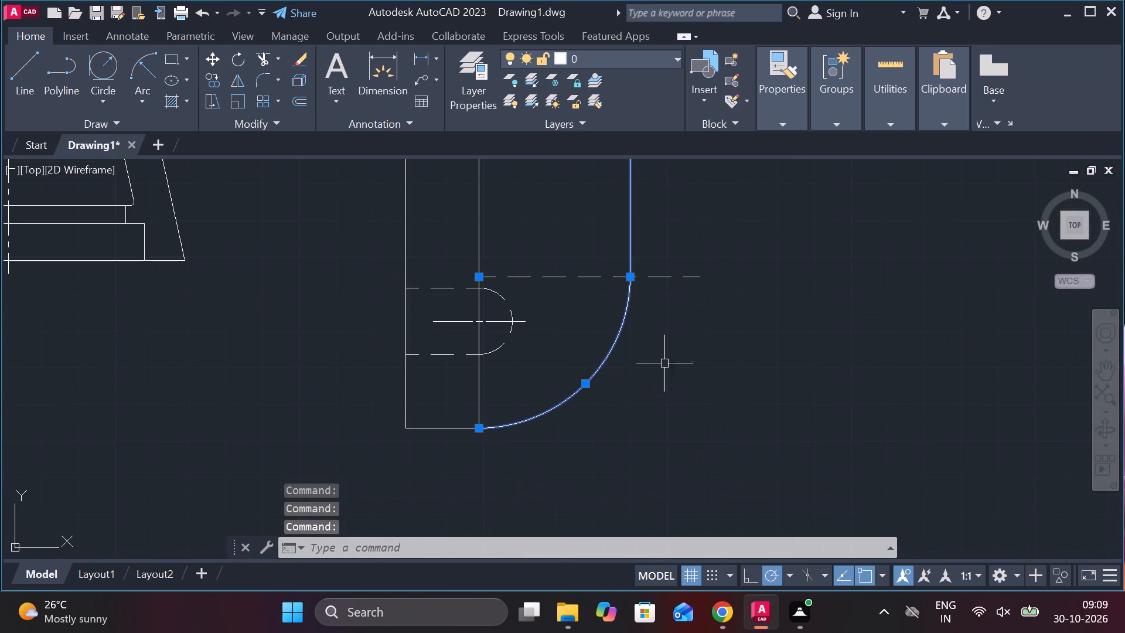
{"action": "key", "text": "j"}
{"action": "key", "text": "Return"}
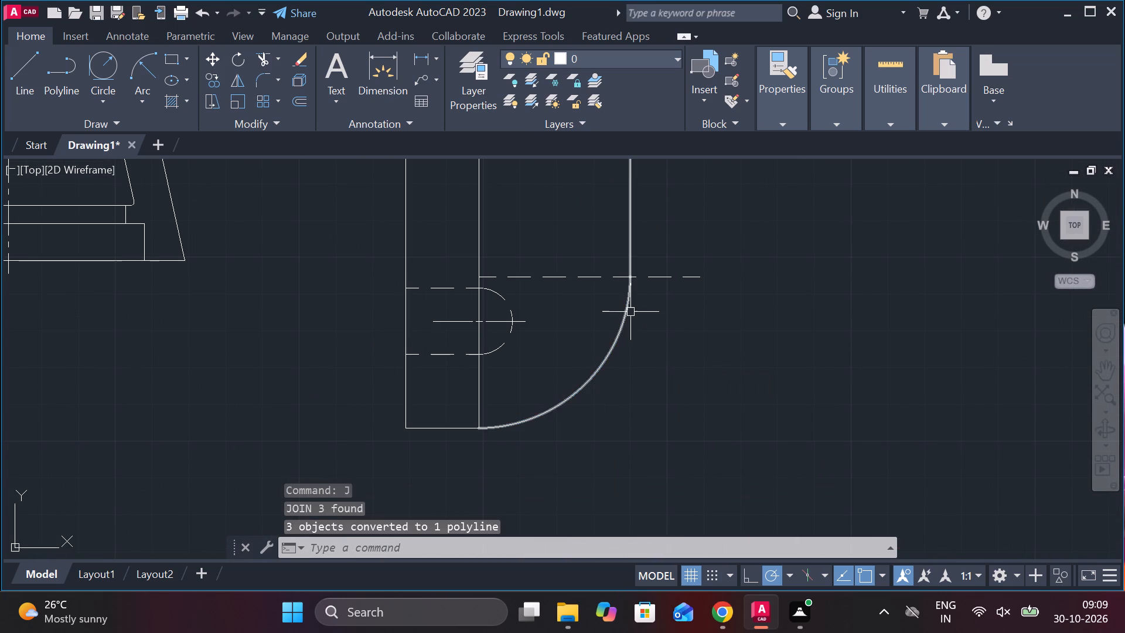
Apply the DASHED linetype to the joined polyline forming the body's rounded right outline.
{"action": "left_click", "coordinate": [630, 312]}
{"action": "scroll", "coordinate": [718, 319], "scroll_direction": "down", "scroll_amount": 2}
{"action": "middle_click_drag", "start_coordinate": [759, 300], "coordinate": [757, 417]}
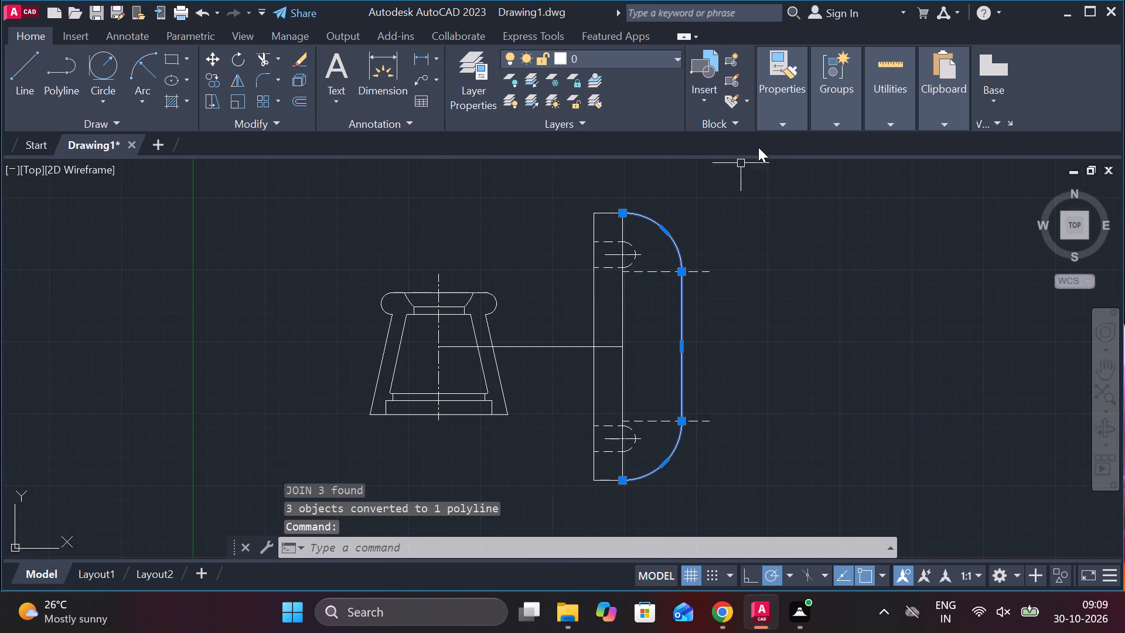
{"action": "left_click", "coordinate": [782, 125]}
{"action": "left_click", "coordinate": [862, 185]}
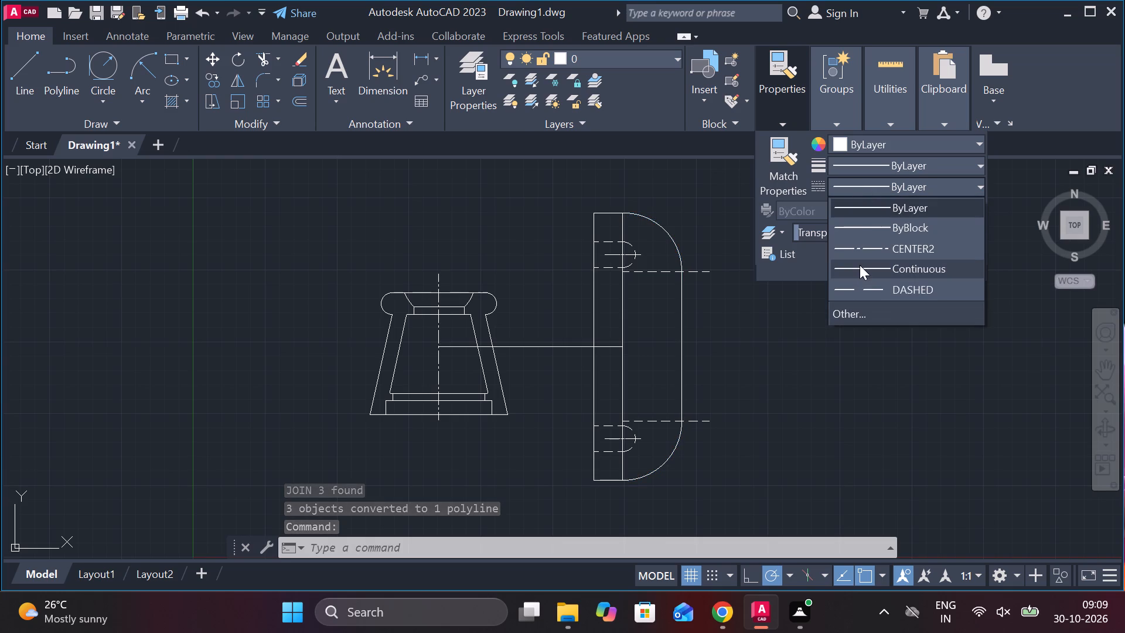
{"action": "left_click", "coordinate": [860, 283]}
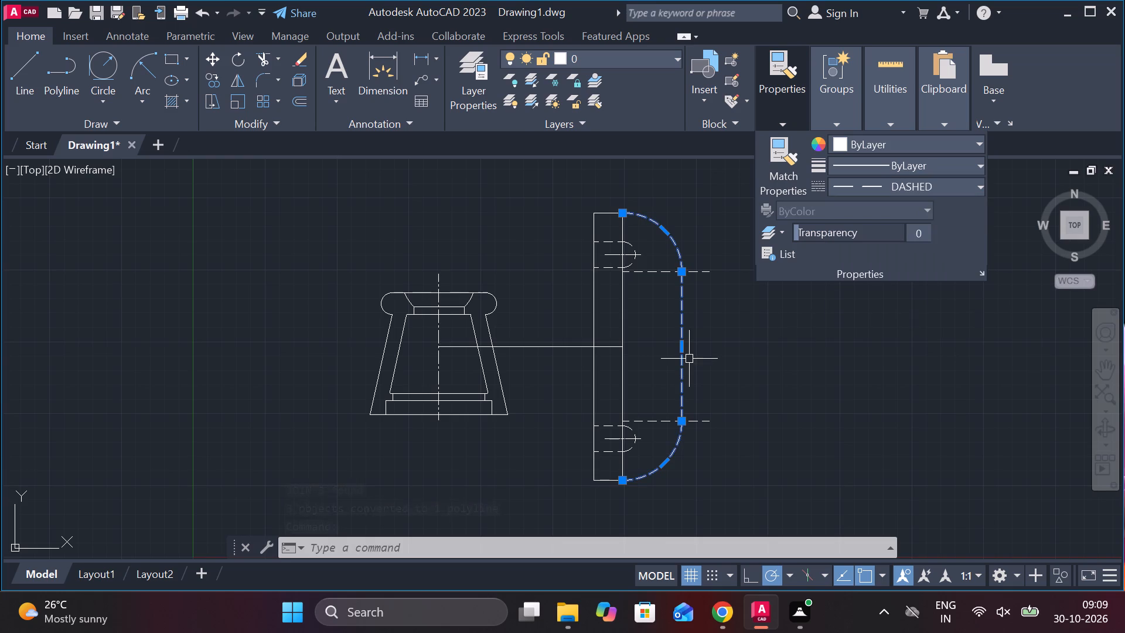
{"action": "key", "text": "Escape"}
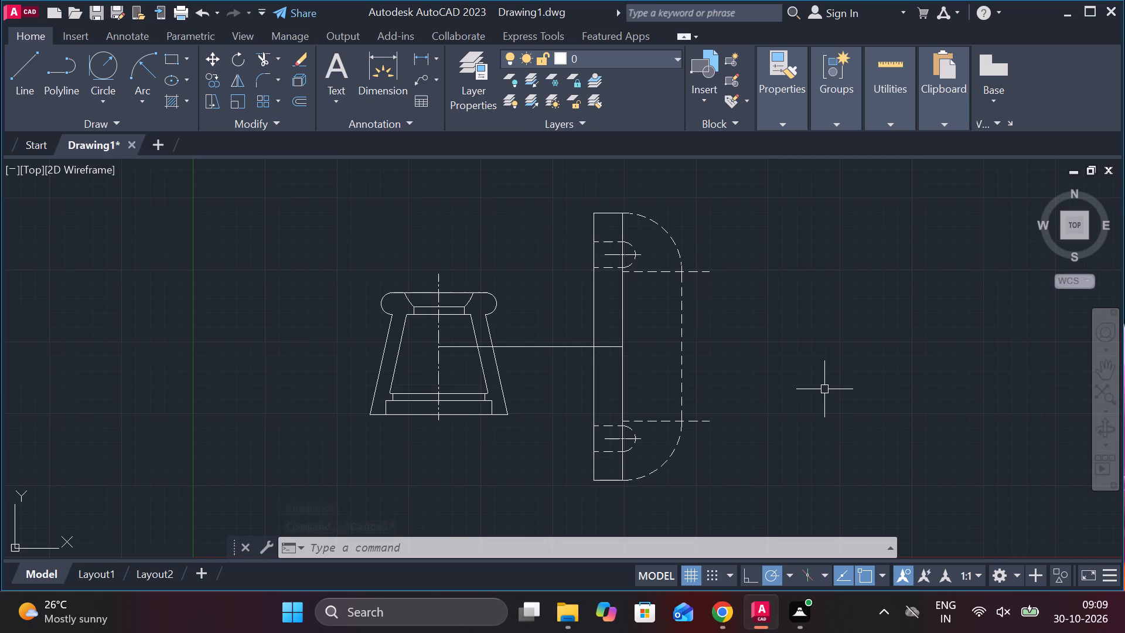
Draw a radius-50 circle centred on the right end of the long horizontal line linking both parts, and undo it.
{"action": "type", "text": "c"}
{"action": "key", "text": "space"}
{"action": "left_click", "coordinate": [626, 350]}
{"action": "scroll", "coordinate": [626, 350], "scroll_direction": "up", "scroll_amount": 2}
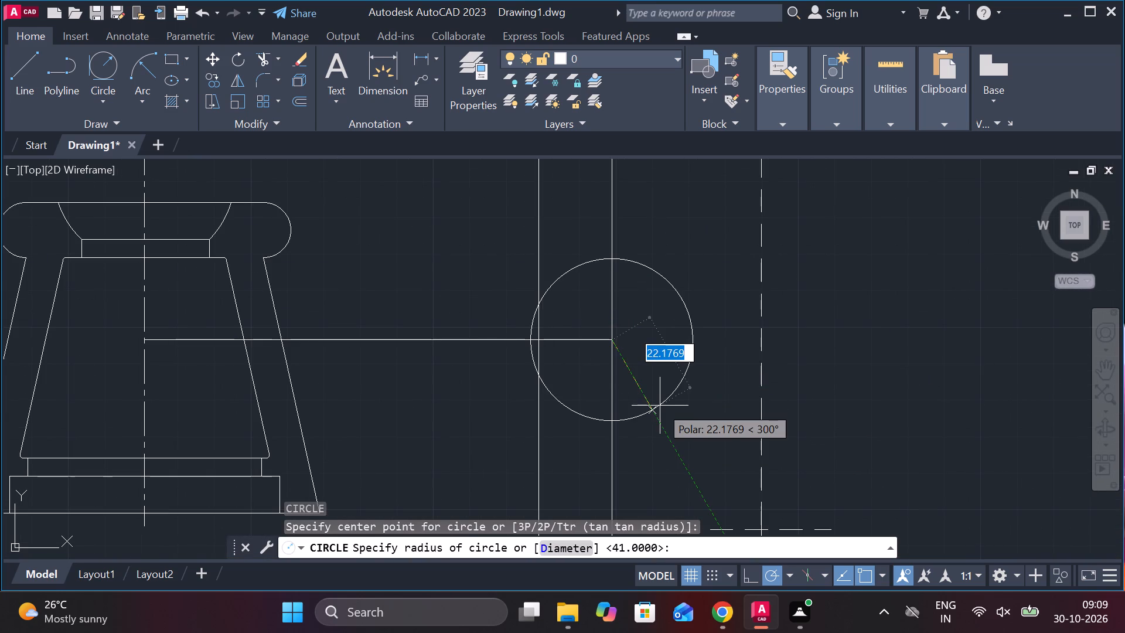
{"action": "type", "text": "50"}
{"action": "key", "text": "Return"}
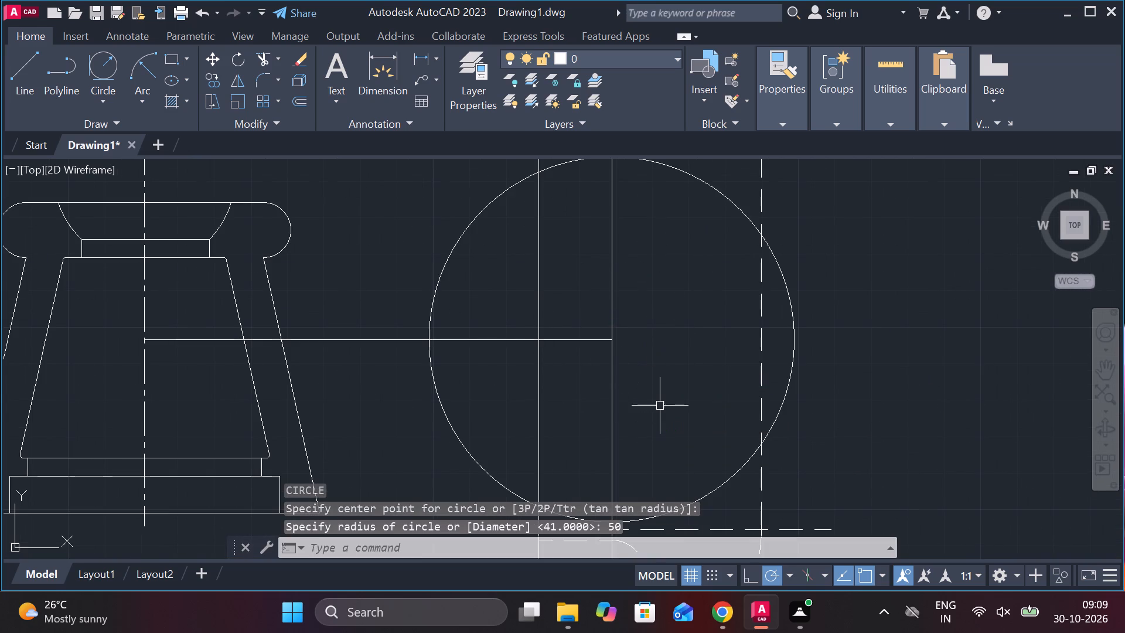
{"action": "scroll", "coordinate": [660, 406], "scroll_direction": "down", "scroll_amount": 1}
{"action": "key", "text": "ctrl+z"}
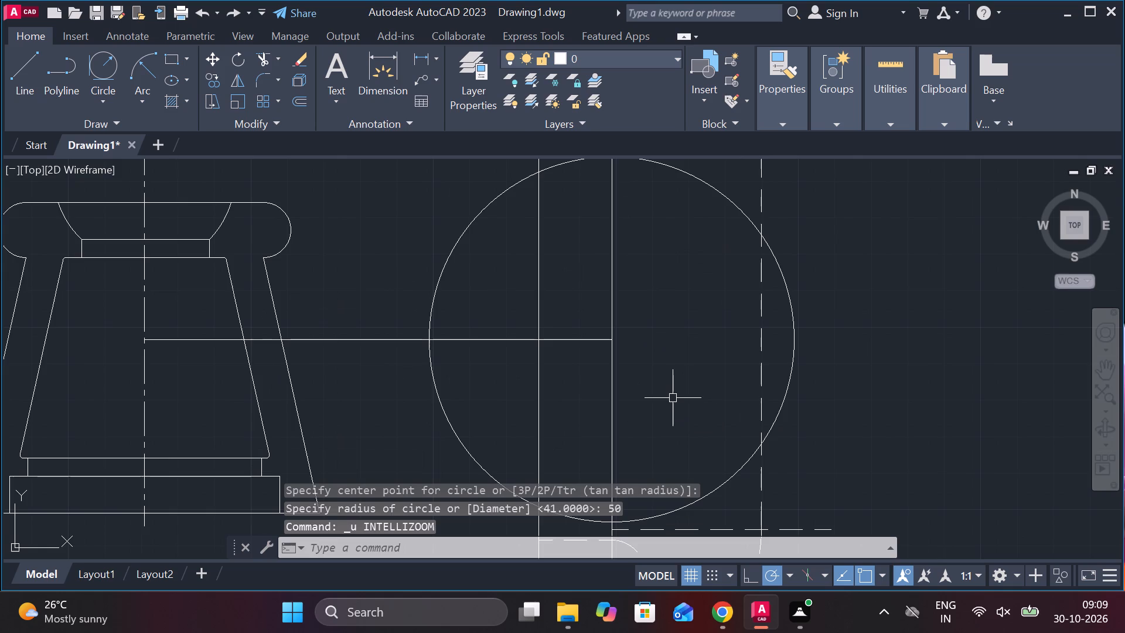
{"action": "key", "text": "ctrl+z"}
Draw a 50-diameter circle centred on the right end of the long horizontal line linking both parts.
{"action": "type", "text": "c"}
{"action": "key", "text": "space"}
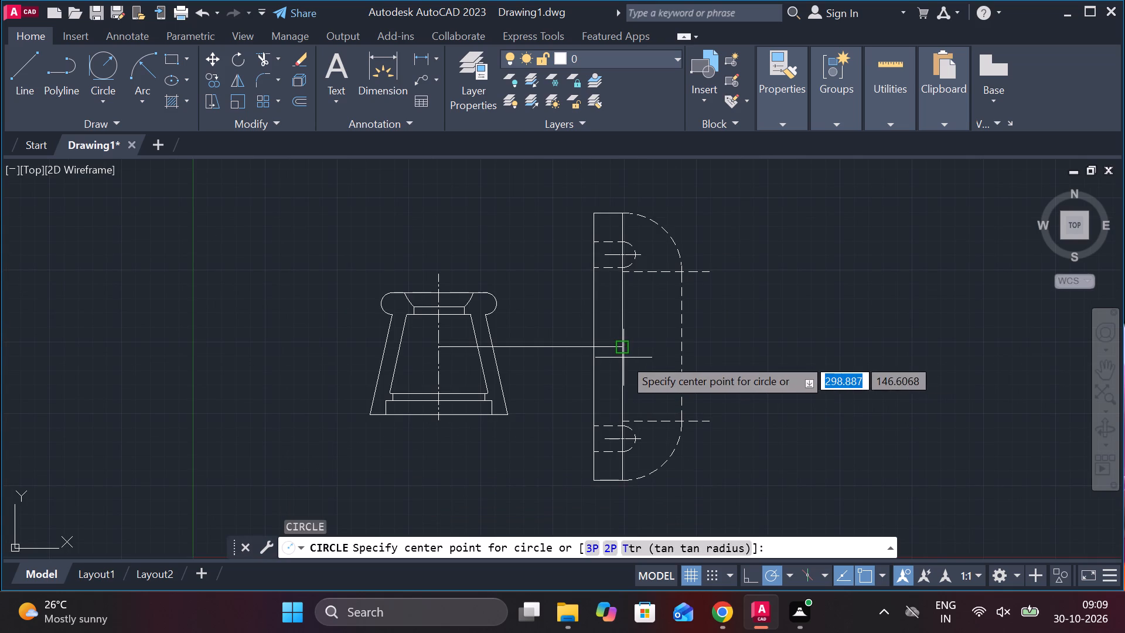
{"action": "left_click", "coordinate": [623, 358]}
{"action": "scroll", "coordinate": [630, 365], "scroll_direction": "up", "scroll_amount": 1}
{"action": "type", "text": "d"}
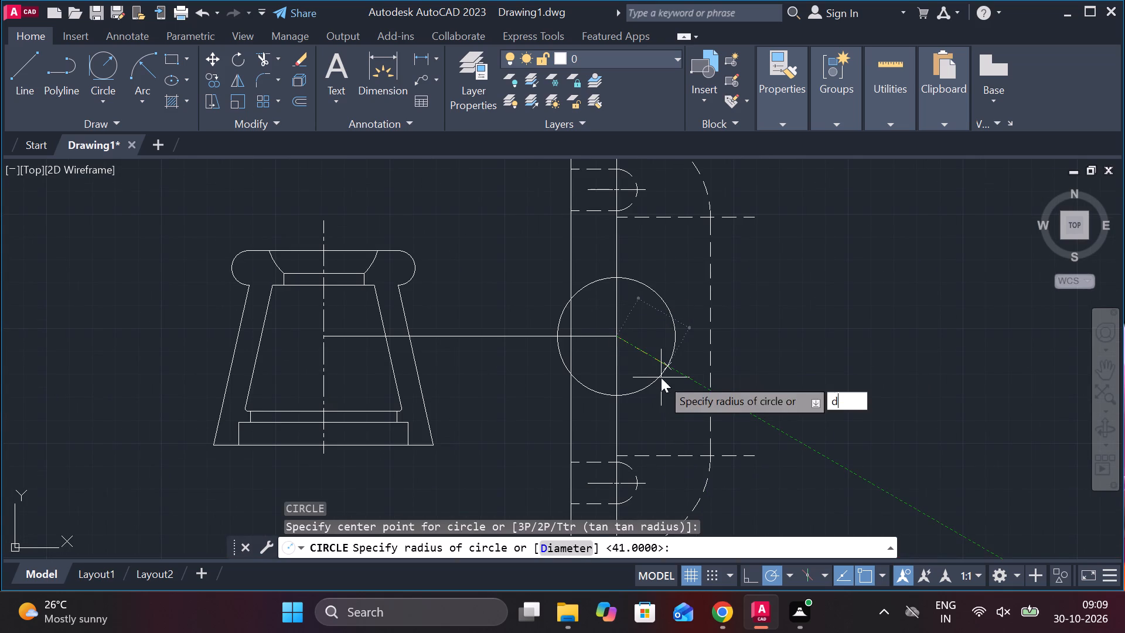
{"action": "key", "text": "space"}
{"action": "type", "text": "50"}
{"action": "key", "text": "Return"}
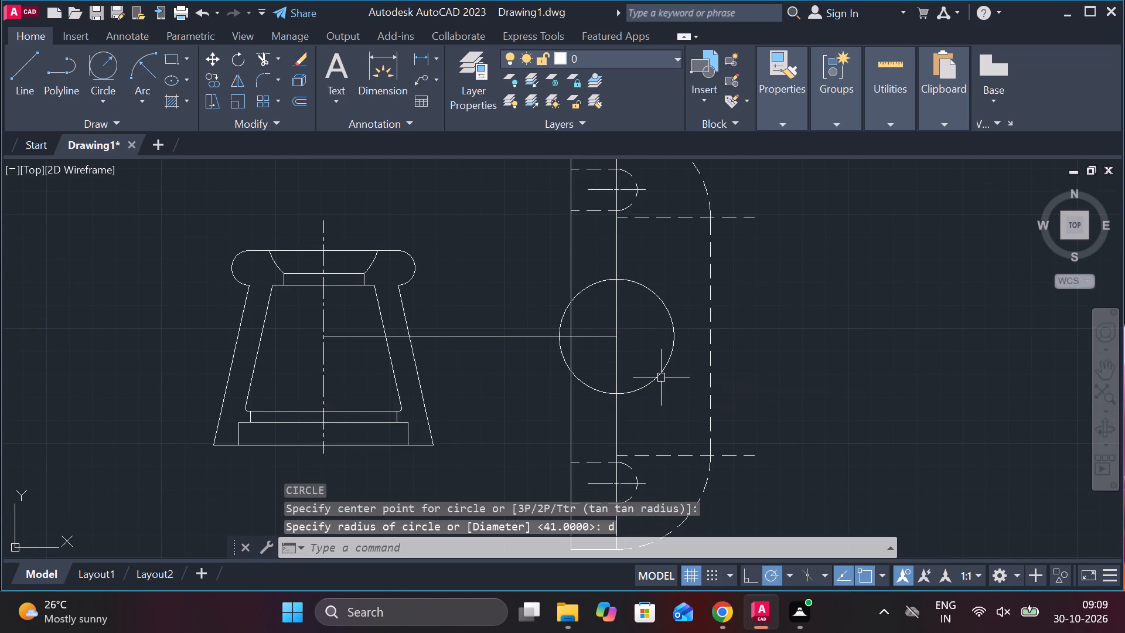
Trim away the part of the 50-diameter circle left of the body's inner vertical line, keeping the right semicircle.
{"action": "scroll", "coordinate": [608, 305], "scroll_direction": "up", "scroll_amount": 2}
{"action": "type", "text": "tr"}
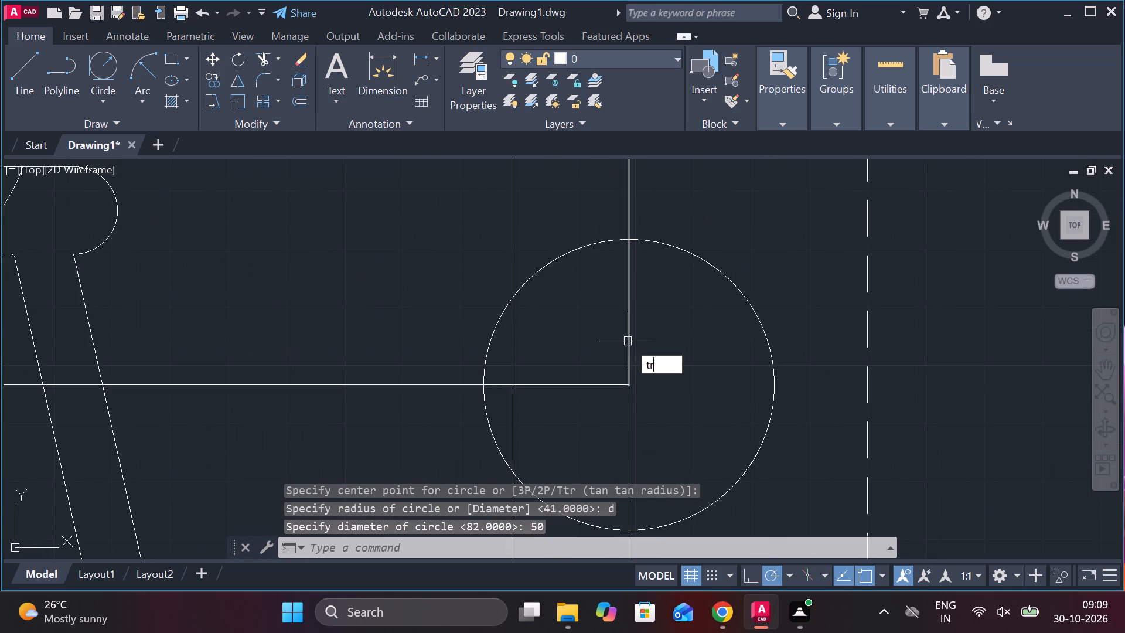
{"action": "key", "text": "space"}
{"action": "left_click", "coordinate": [539, 266]}
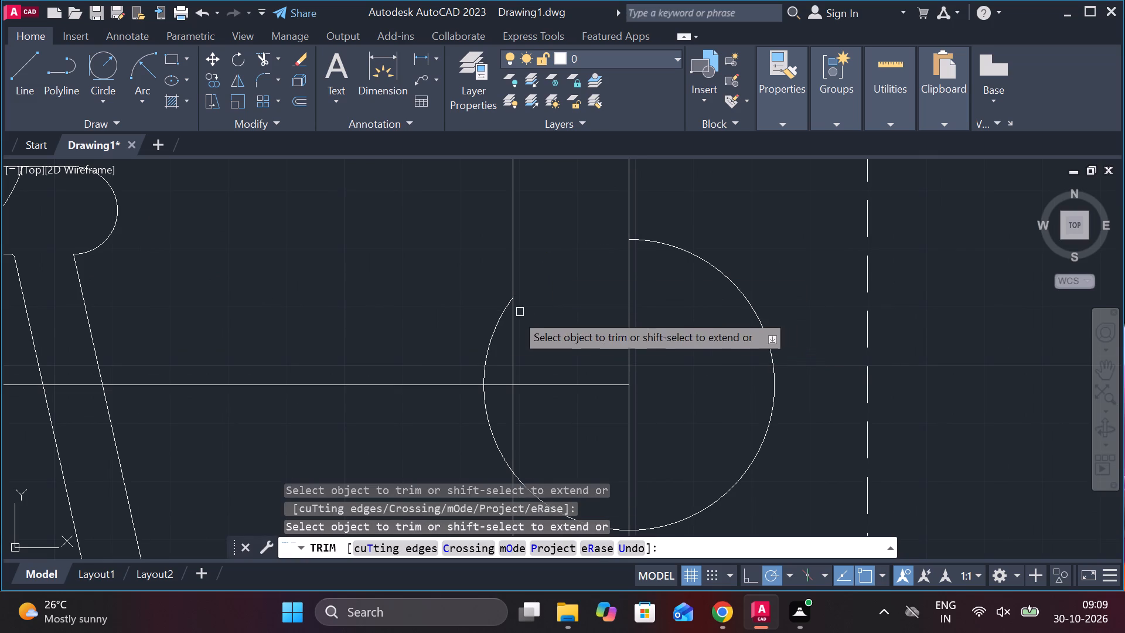
{"action": "left_click", "coordinate": [492, 322]}
{"action": "left_click", "coordinate": [487, 416]}
{"action": "middle_click_drag", "start_coordinate": [533, 423], "coordinate": [532, 380]}
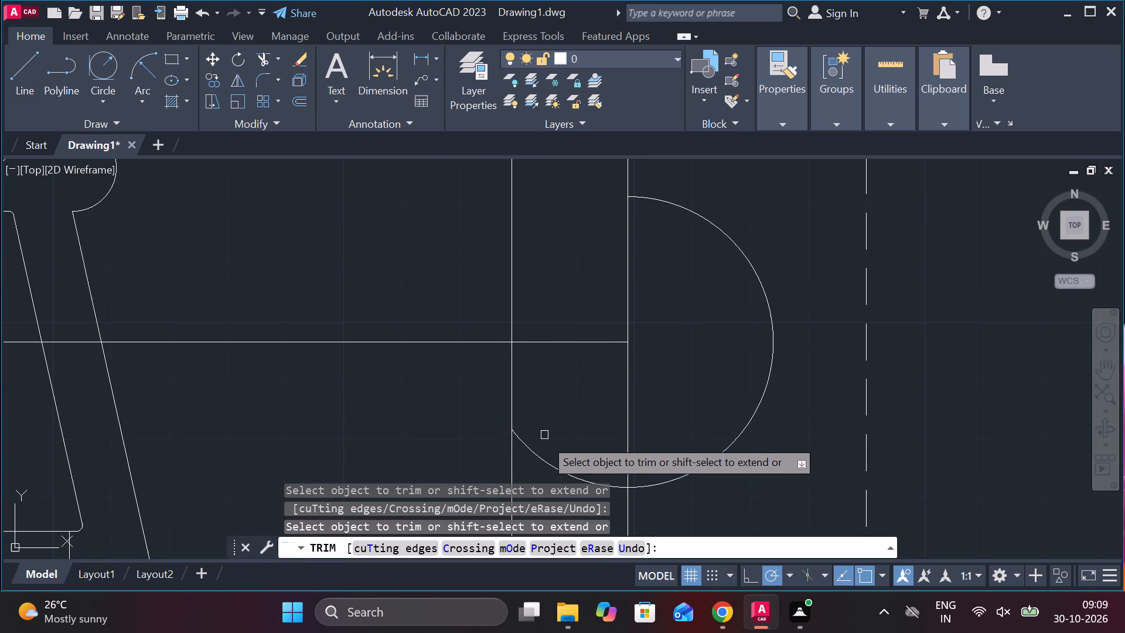
{"action": "left_click", "coordinate": [547, 456]}
{"action": "scroll", "coordinate": [615, 428], "scroll_direction": "down", "scroll_amount": 2}
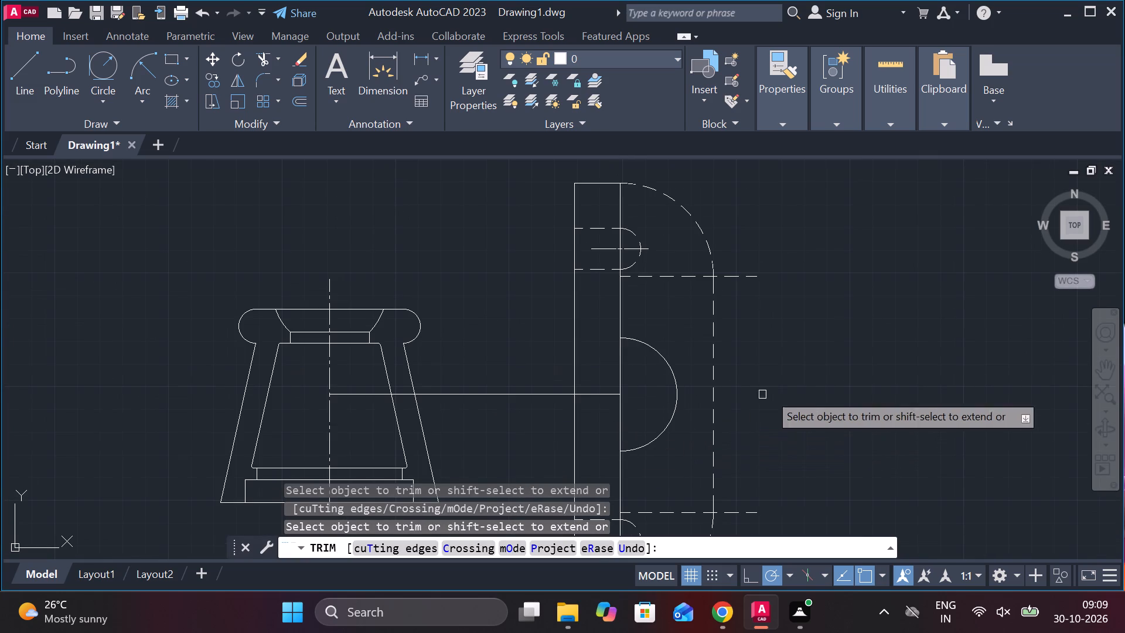
{"action": "key", "text": "Escape"}
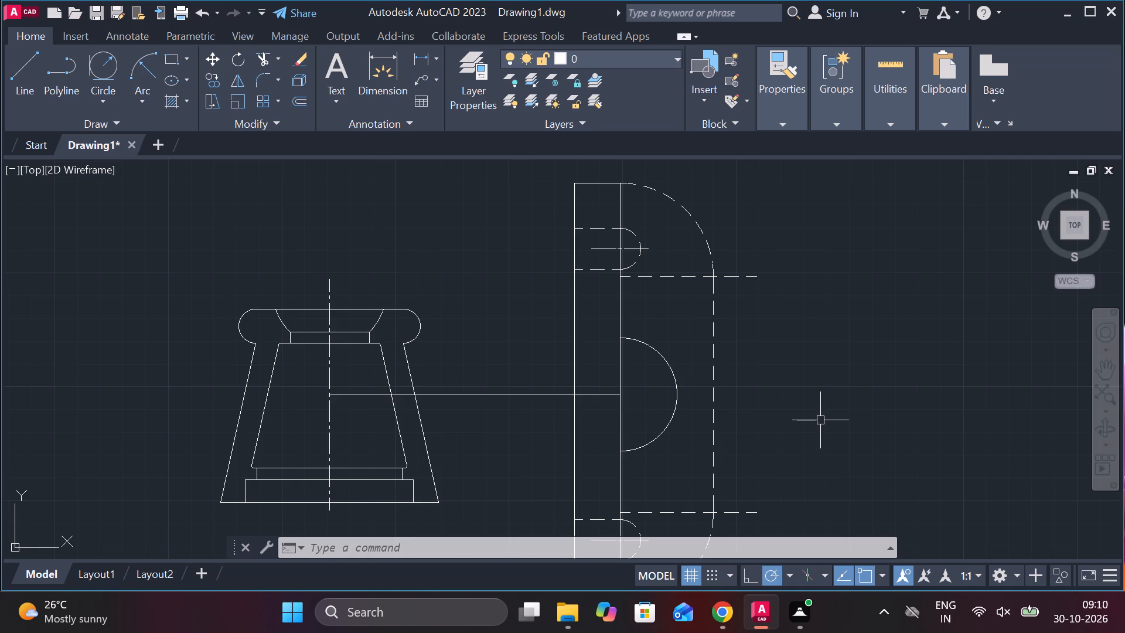
Draw a 12-unit vertical line upward from the left end of the horizontal linking line on the profile's centre line.
{"action": "scroll", "coordinate": [373, 406], "scroll_direction": "up", "scroll_amount": 1}
{"action": "middle_click_drag", "start_coordinate": [384, 409], "coordinate": [543, 415]}
{"action": "key", "text": "l"}
{"action": "key", "text": "Return"}
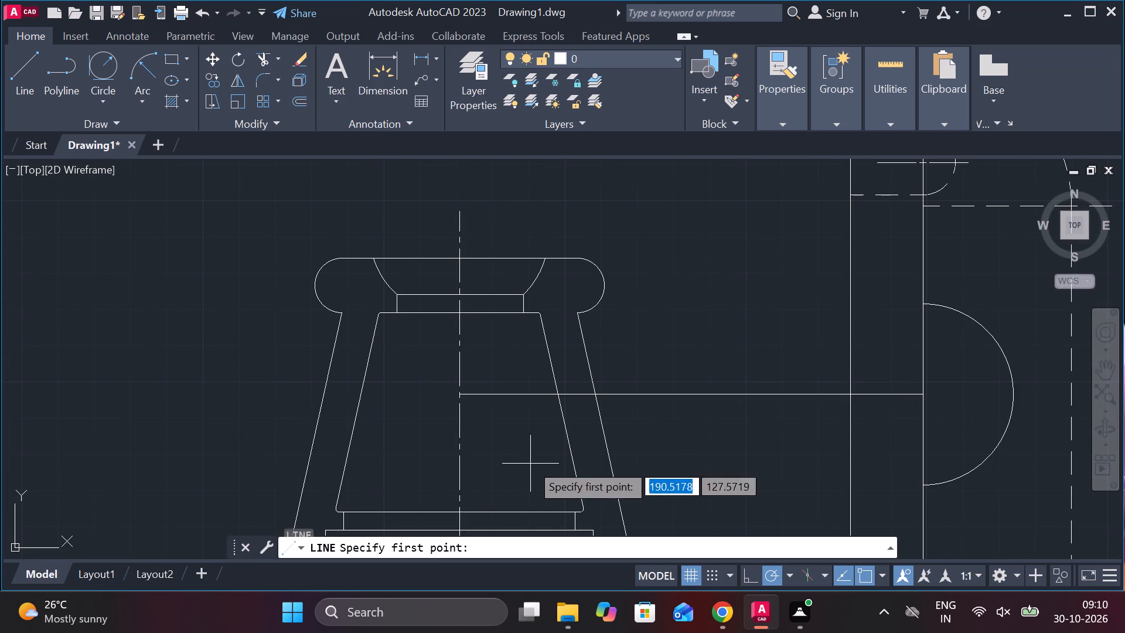
{"action": "left_click", "coordinate": [465, 397]}
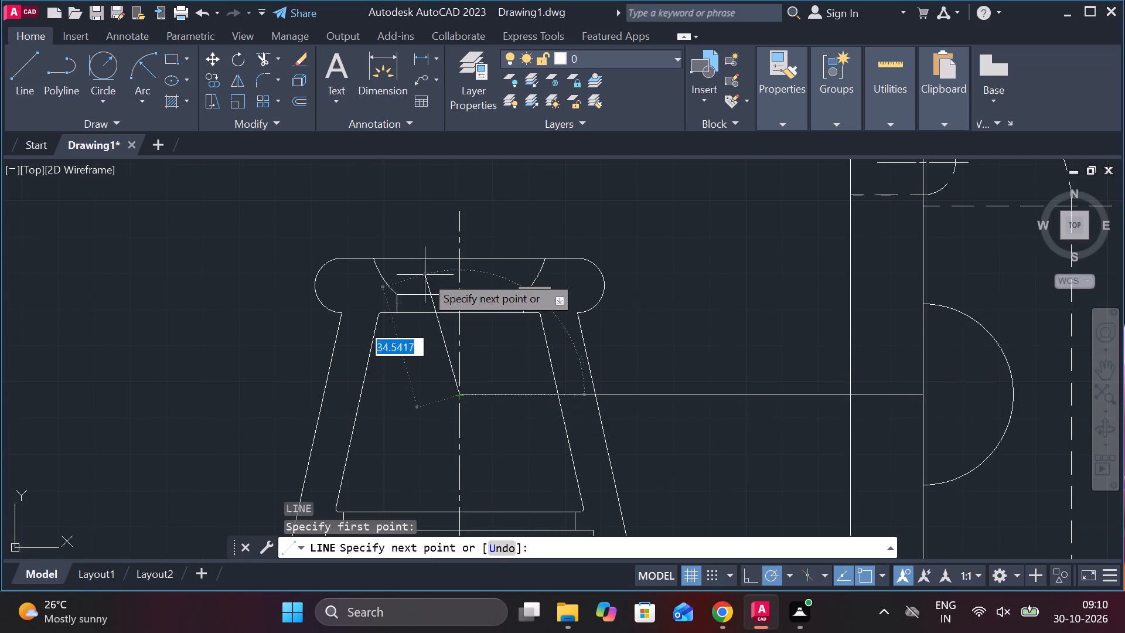
{"action": "middle_click_drag", "start_coordinate": [442, 273], "coordinate": [441, 315]}
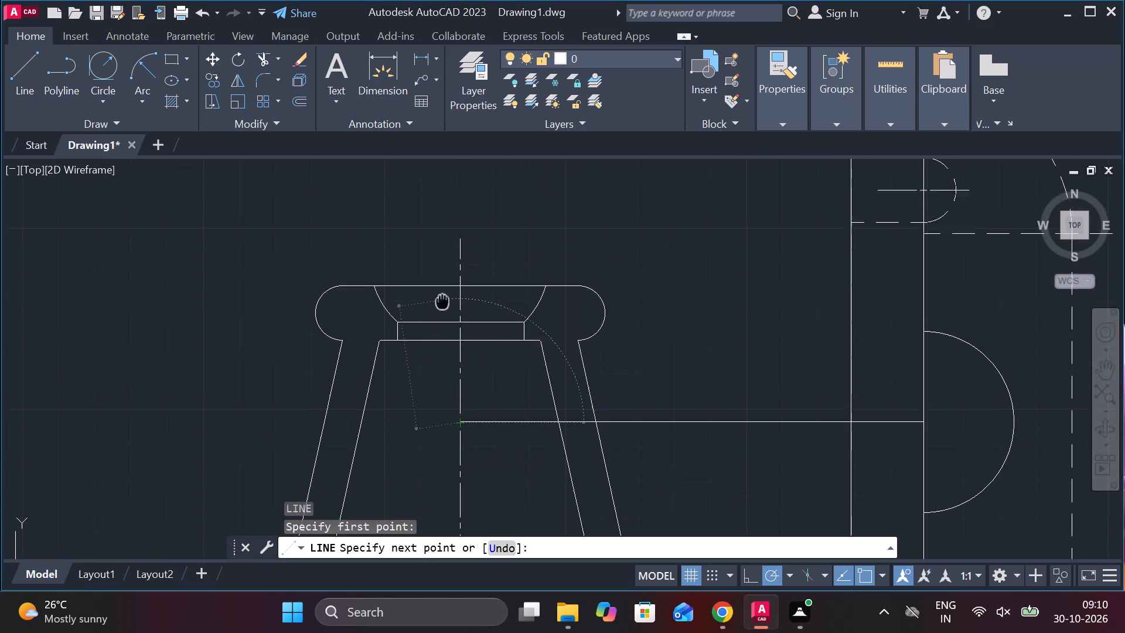
{"action": "middle_click_drag", "start_coordinate": [441, 315], "coordinate": [434, 350]}
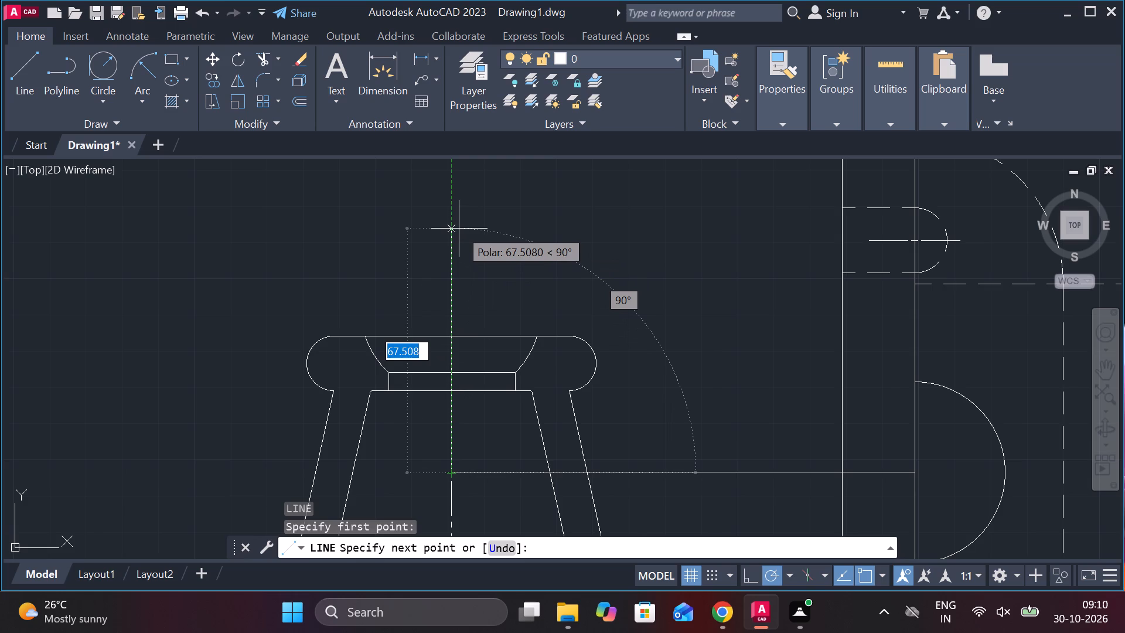
{"action": "type", "text": "12"}
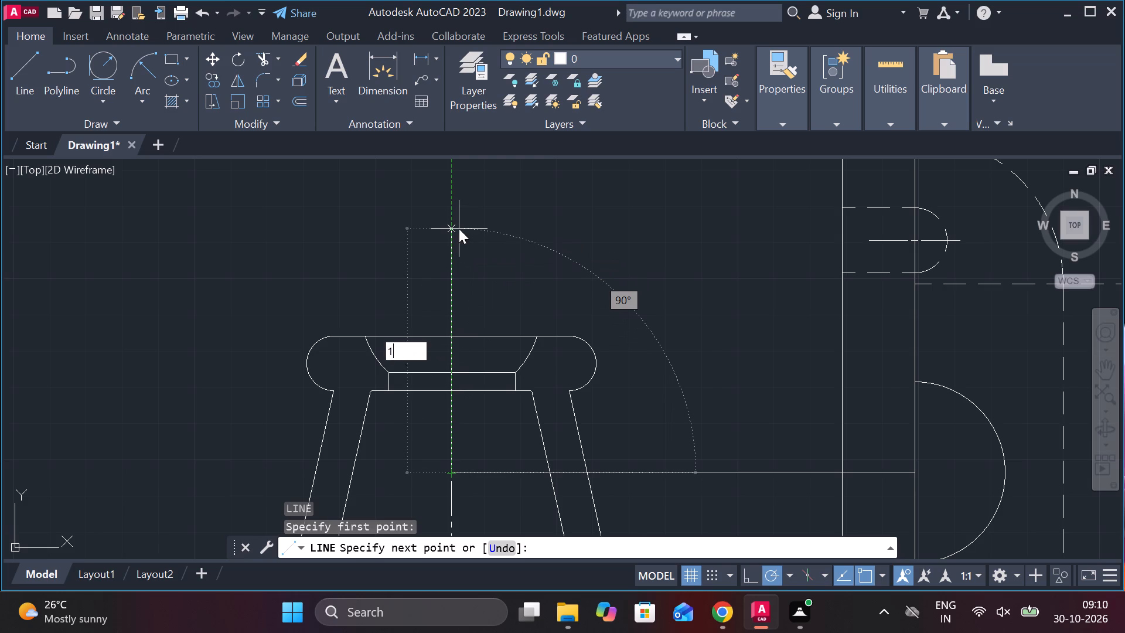
{"action": "key", "text": "space"}
{"action": "key", "text": "Escape"}
Lengthen the short vertical line on the profile's centre line by 12 units downward from its lower end.
{"action": "middle_click_drag", "start_coordinate": [496, 408], "coordinate": [486, 293]}
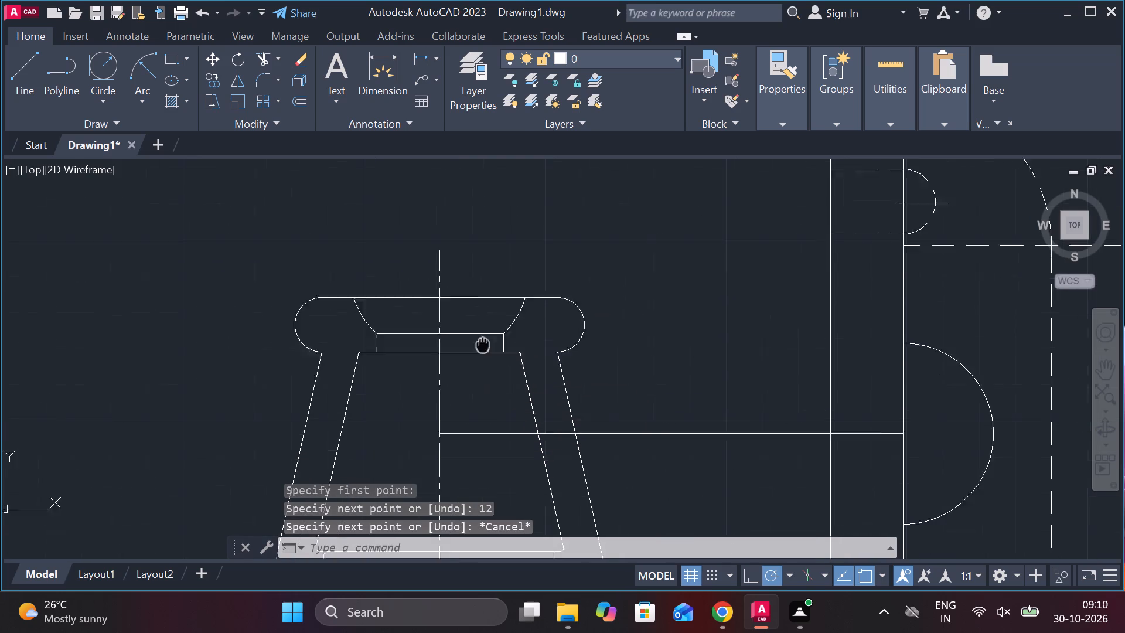
{"action": "middle_click_drag", "start_coordinate": [486, 293], "coordinate": [487, 287]}
{"action": "left_click", "coordinate": [439, 321]}
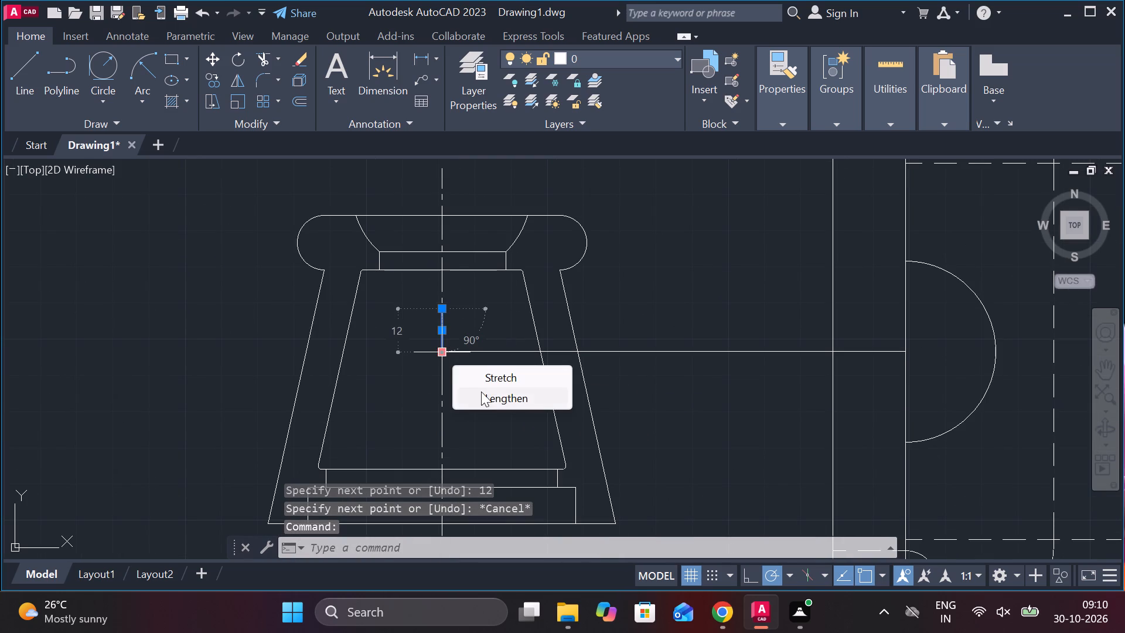
{"action": "left_click", "coordinate": [500, 395]}
{"action": "middle_click_drag", "start_coordinate": [509, 399], "coordinate": [476, 334]}
{"action": "middle_click_drag", "start_coordinate": [435, 503], "coordinate": [422, 481]}
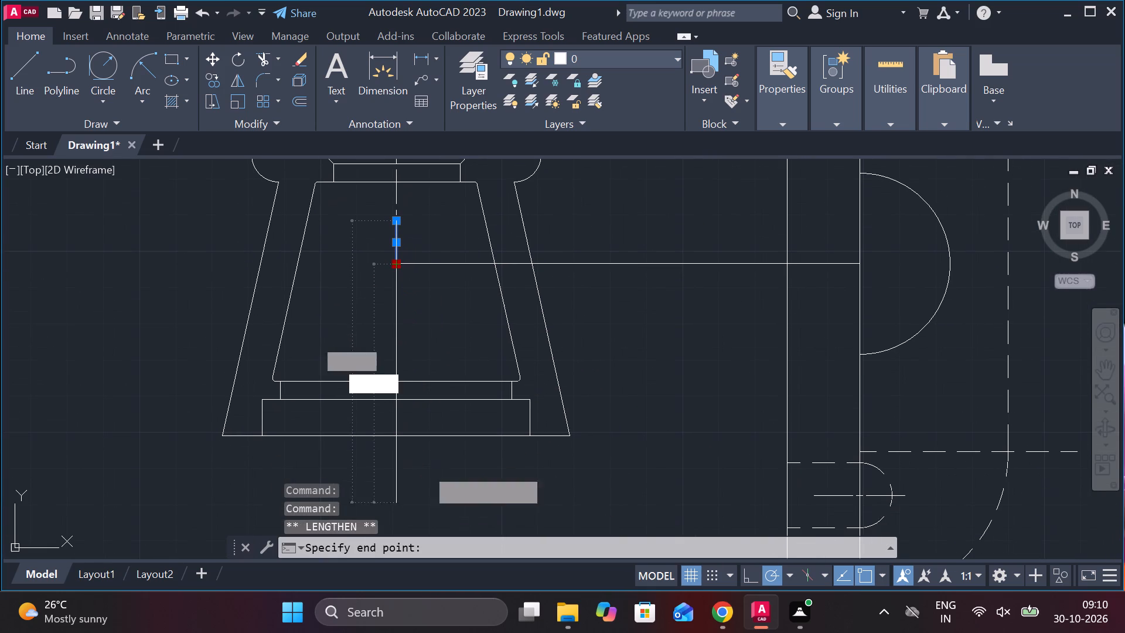
{"action": "type", "text": "12"}
{"action": "key", "text": "Return"}
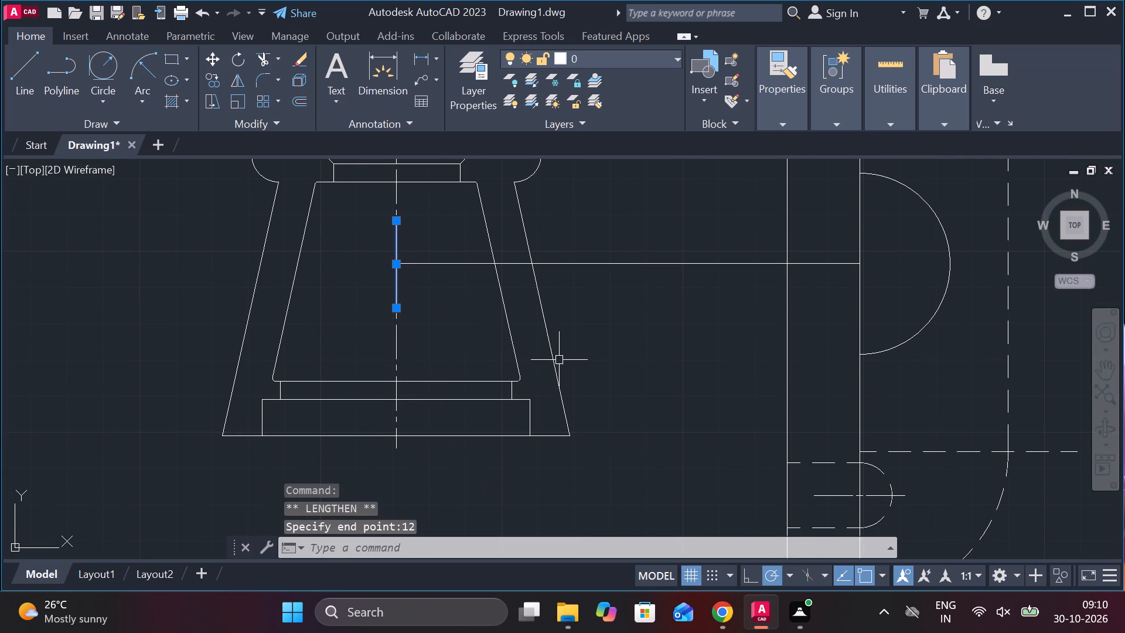
{"action": "key", "text": "Escape"}
Draw two tapering lines joining the short vertical line's upper and lower ends to the matching ends of the semicircle.
{"action": "middle_click_drag", "start_coordinate": [612, 333], "coordinate": [581, 392]}
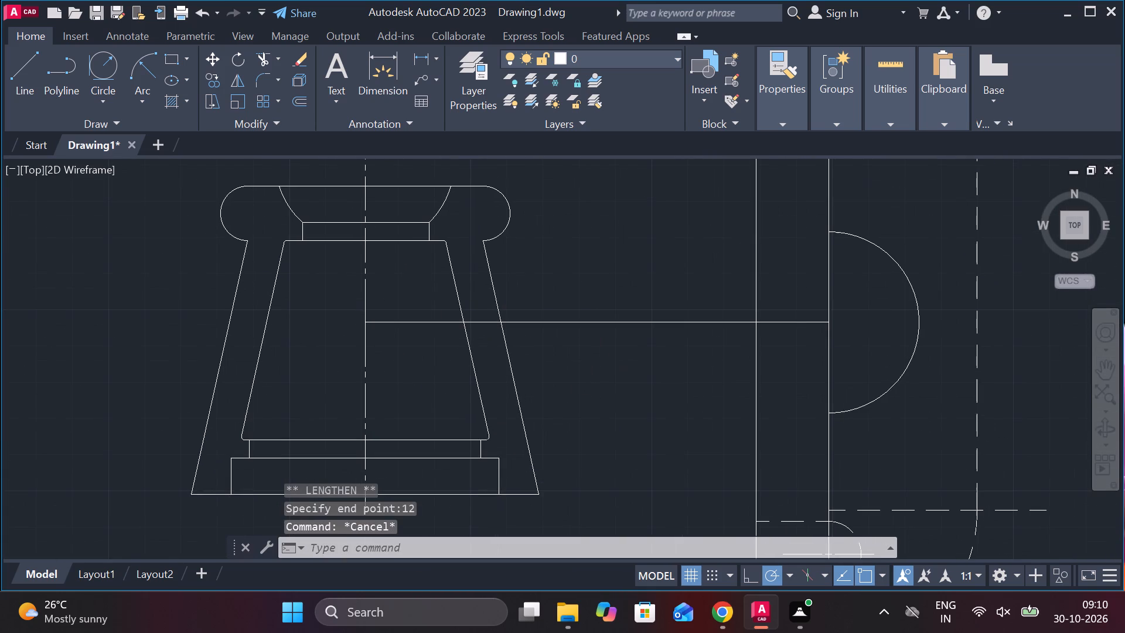
{"action": "key", "text": "l"}
{"action": "key", "text": "Return"}
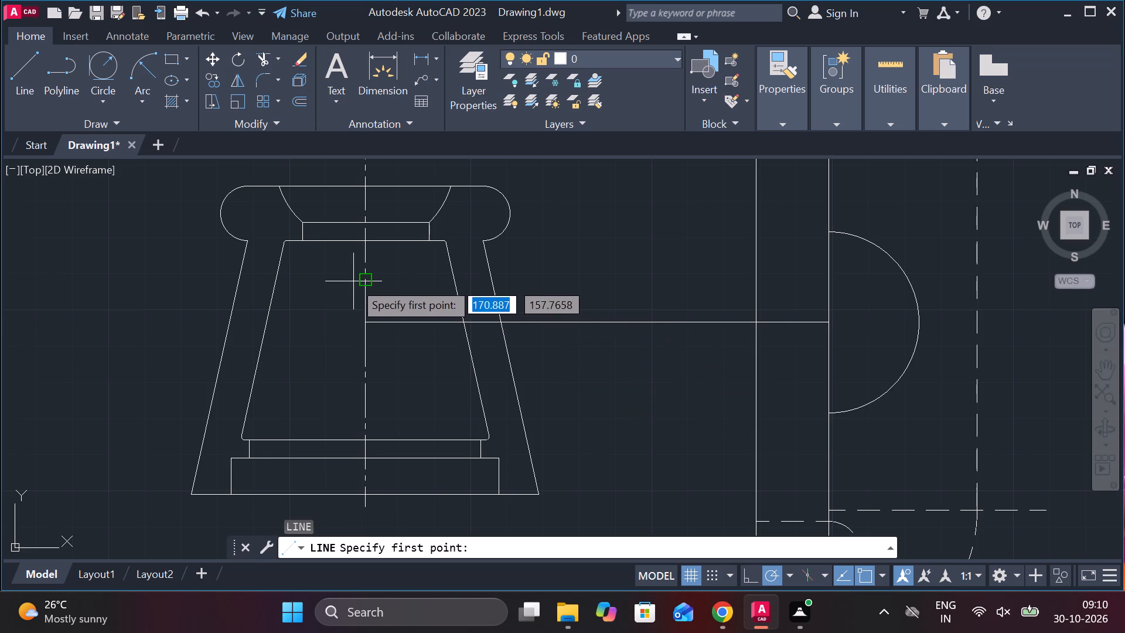
{"action": "left_click", "coordinate": [362, 280]}
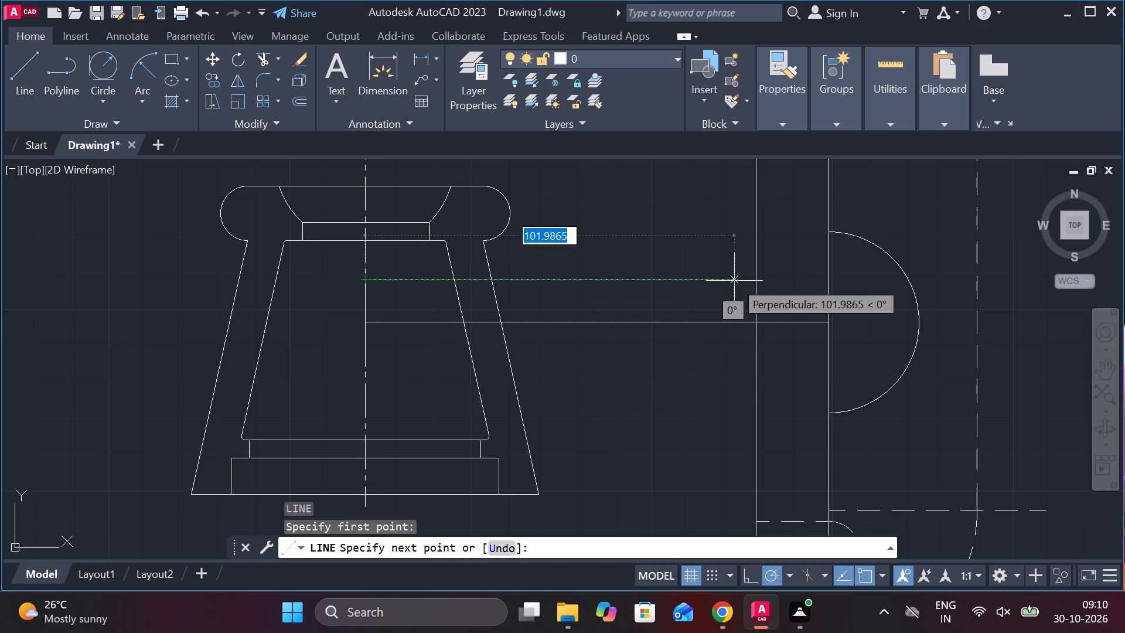
{"action": "left_click", "coordinate": [827, 233]}
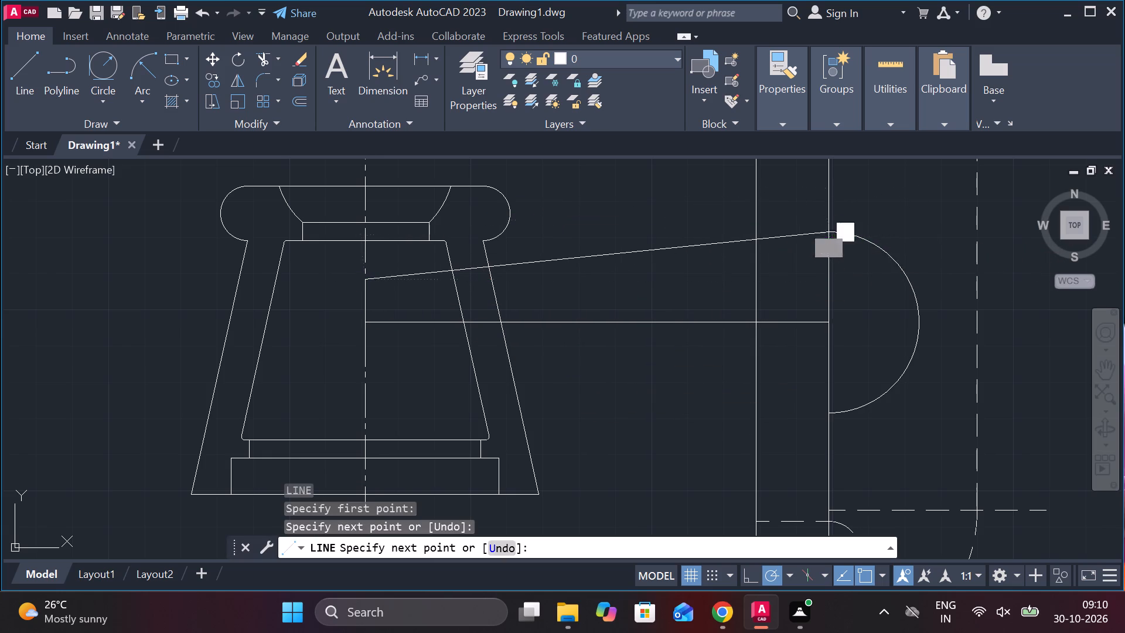
{"action": "key", "text": "Escape"}
{"action": "key", "text": "space"}
{"action": "left_click", "coordinate": [828, 418]}
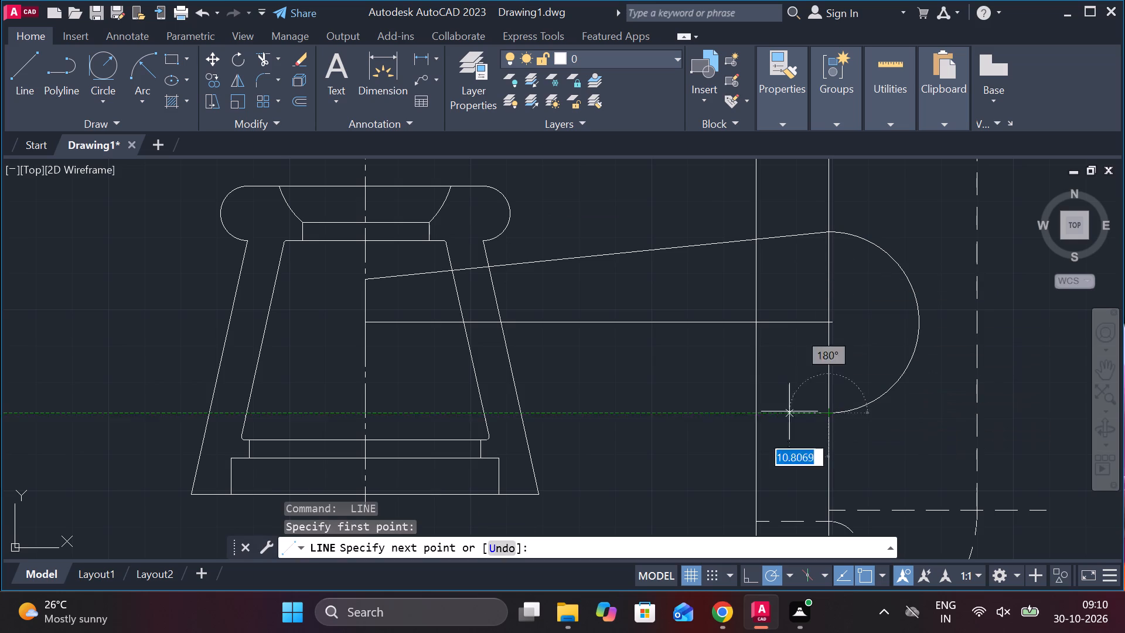
{"action": "left_click", "coordinate": [367, 363]}
{"action": "key", "text": "Escape"}
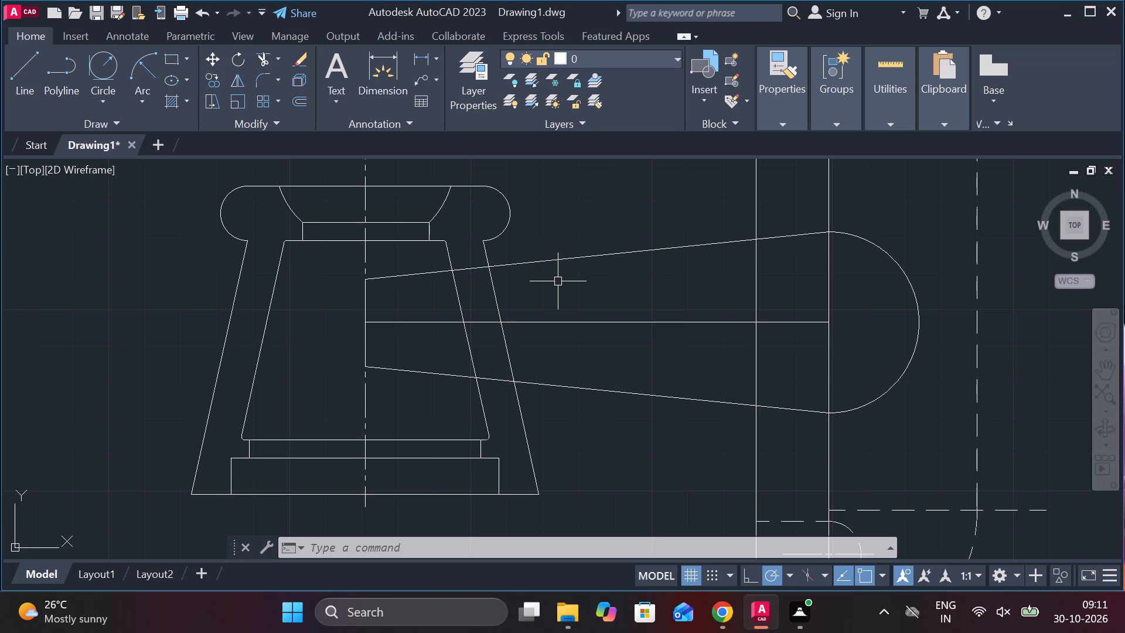
Trim the inner and outer slanted edges on the profile's right side where they pass between the two tapering lines.
{"action": "type", "text": "tr"}
{"action": "key", "text": "space"}
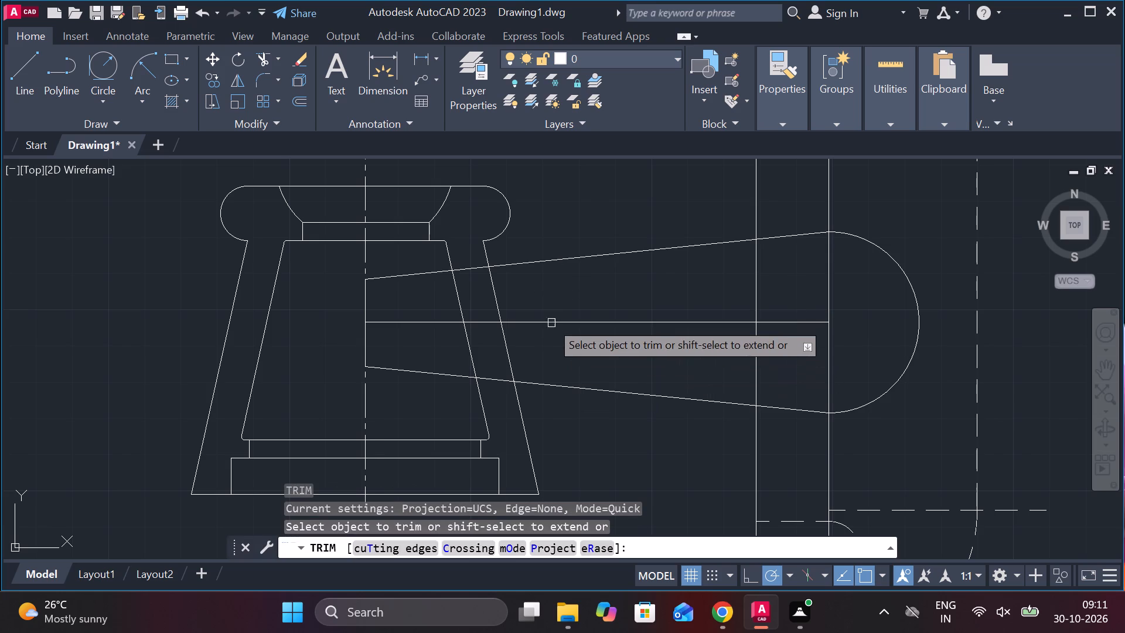
{"action": "left_click", "coordinate": [463, 296]}
{"action": "left_click", "coordinate": [495, 281]}
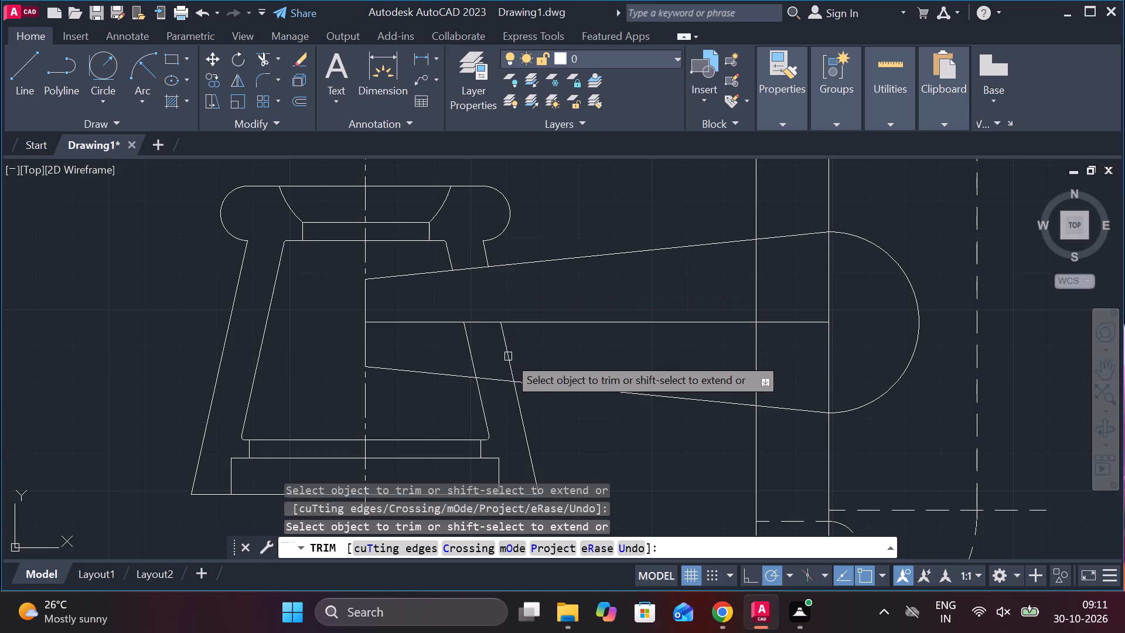
{"action": "left_click", "coordinate": [508, 356]}
{"action": "left_click", "coordinate": [471, 355]}
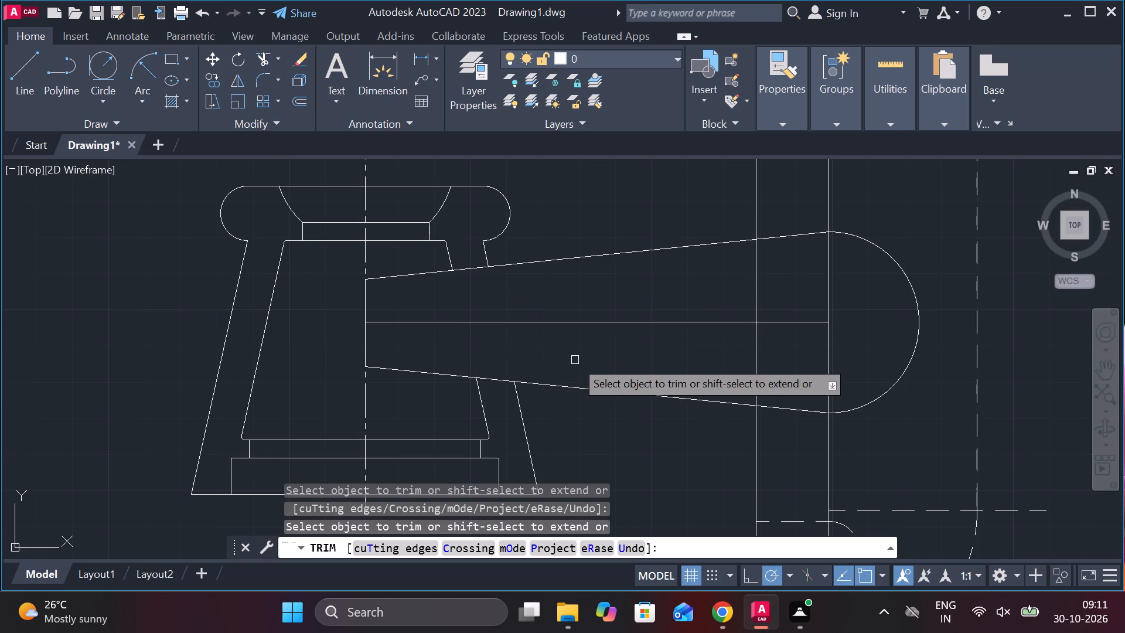
{"action": "key", "text": "Escape"}
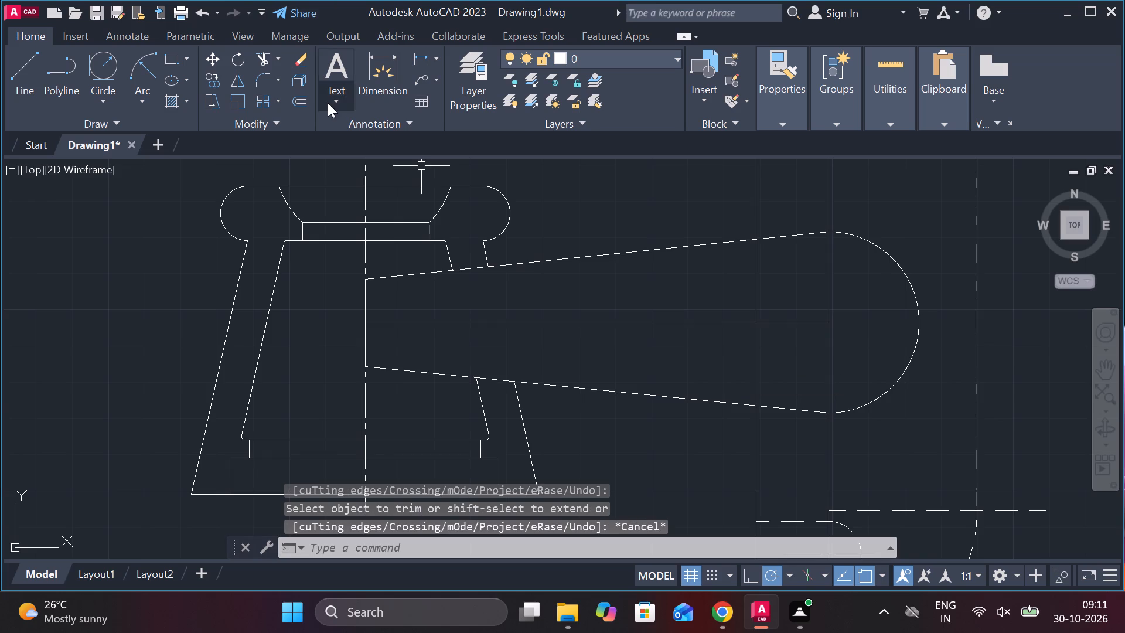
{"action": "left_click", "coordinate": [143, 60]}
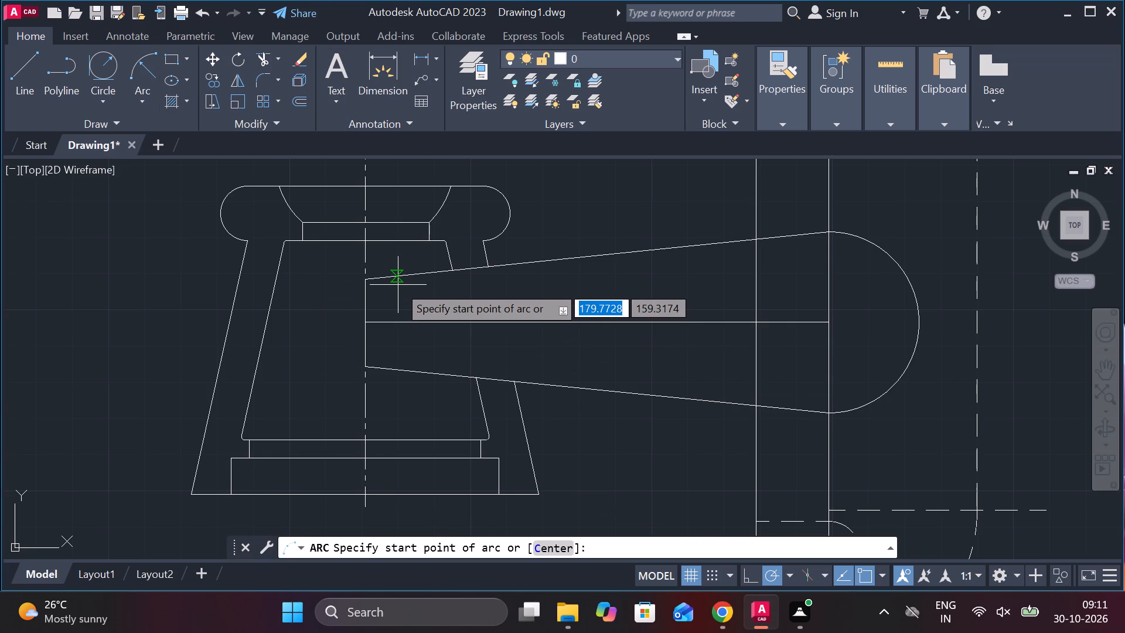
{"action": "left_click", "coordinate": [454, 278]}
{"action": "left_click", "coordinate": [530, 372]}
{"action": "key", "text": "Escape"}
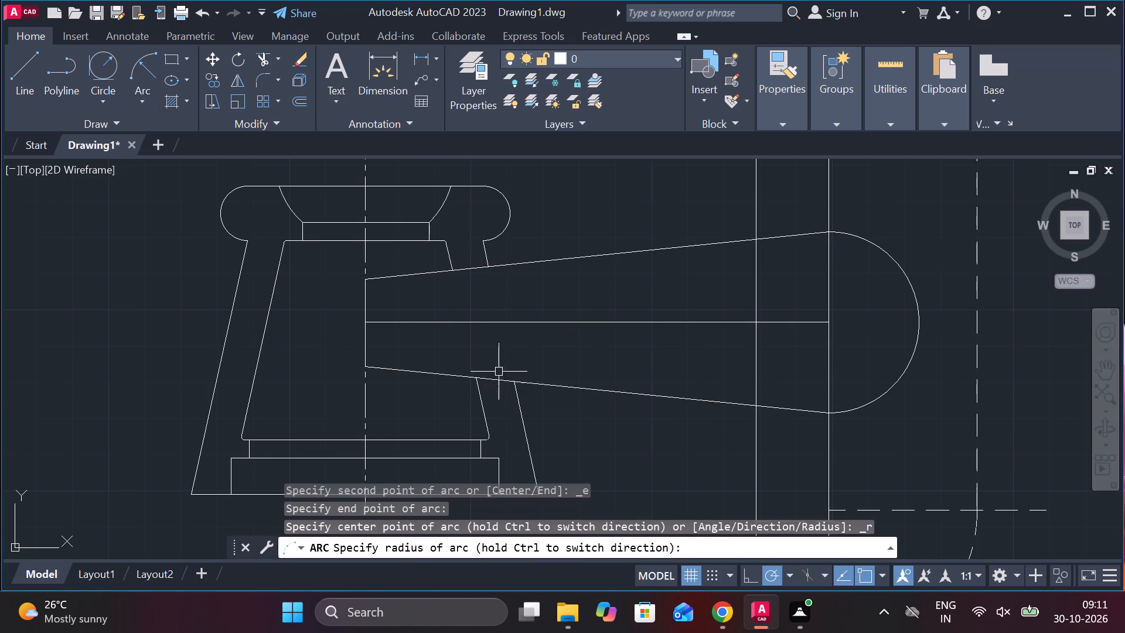
Draw a leftward-bulging arc of about 20 radius joining the two cut ends of the profile's inner slanted edge at the arm.
{"action": "left_click", "coordinate": [144, 67]}
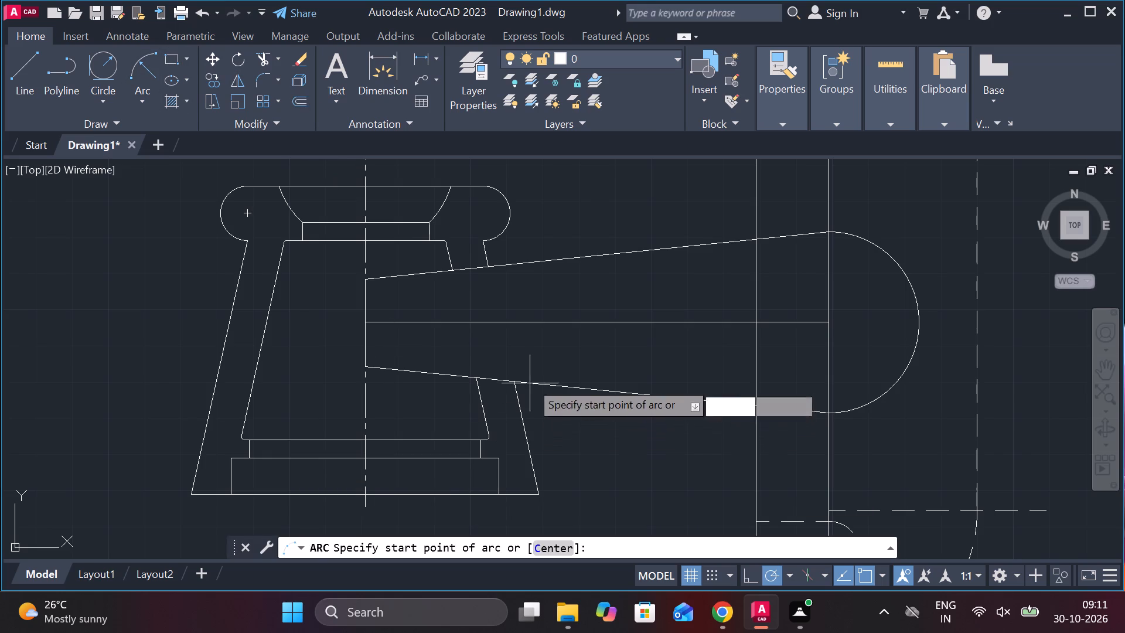
{"action": "left_click", "coordinate": [452, 268]}
{"action": "left_click", "coordinate": [474, 376]}
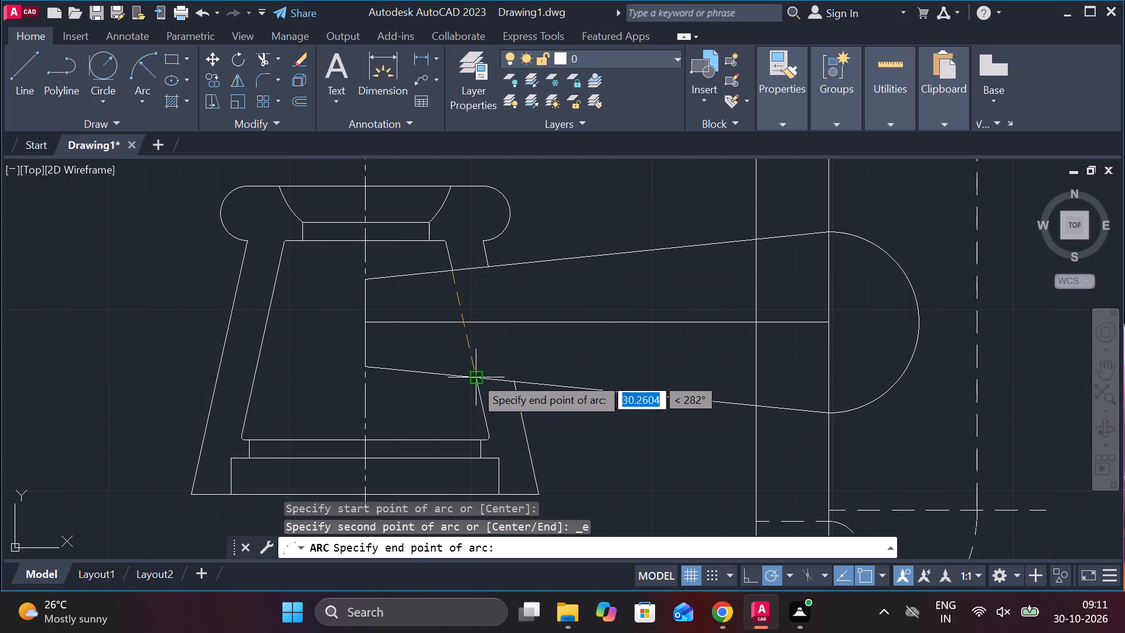
{"action": "left_click", "coordinate": [540, 351]}
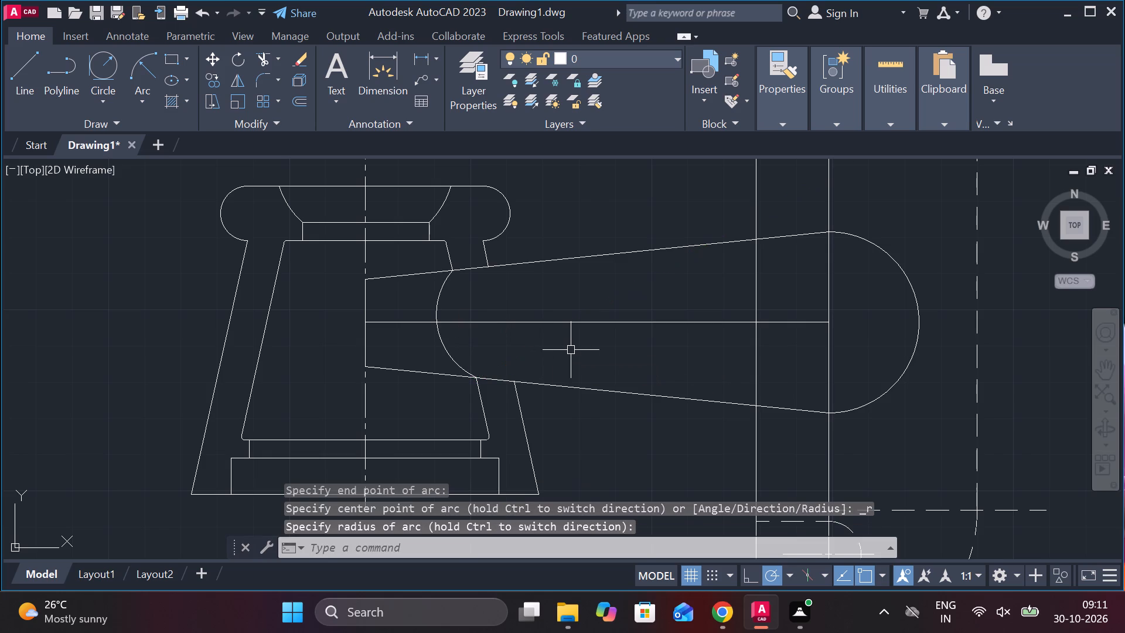
Trim the upper and lower tapering lines where they run inside the profile beyond the new arc.
{"action": "type", "text": "tr"}
{"action": "key", "text": "space"}
{"action": "left_click", "coordinate": [400, 278]}
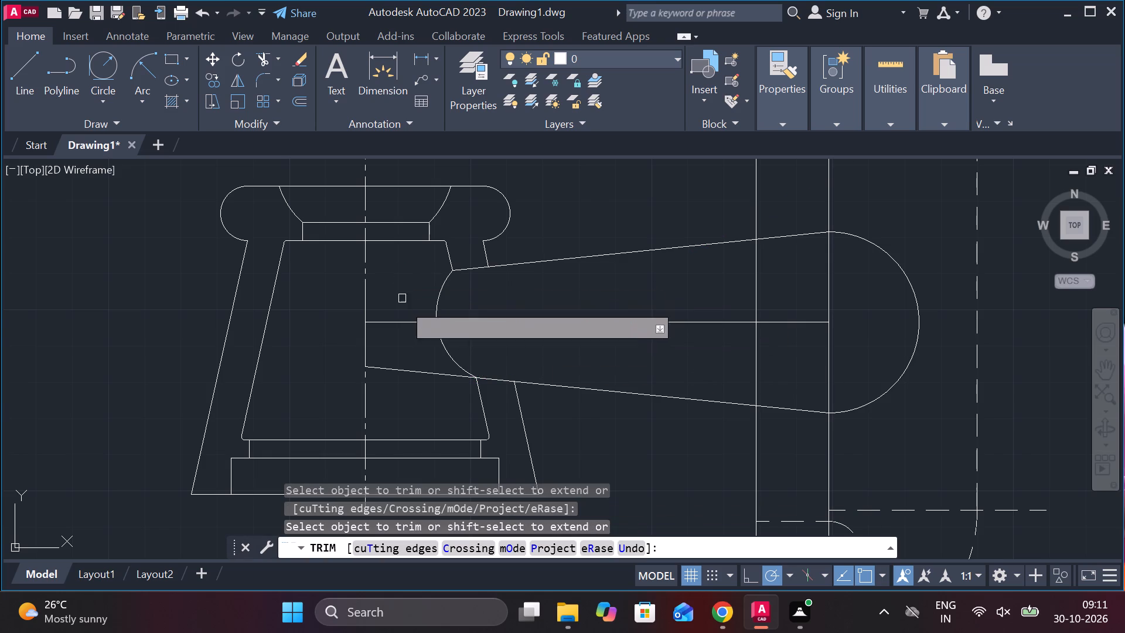
{"action": "left_click", "coordinate": [404, 378]}
{"action": "left_click", "coordinate": [404, 364]}
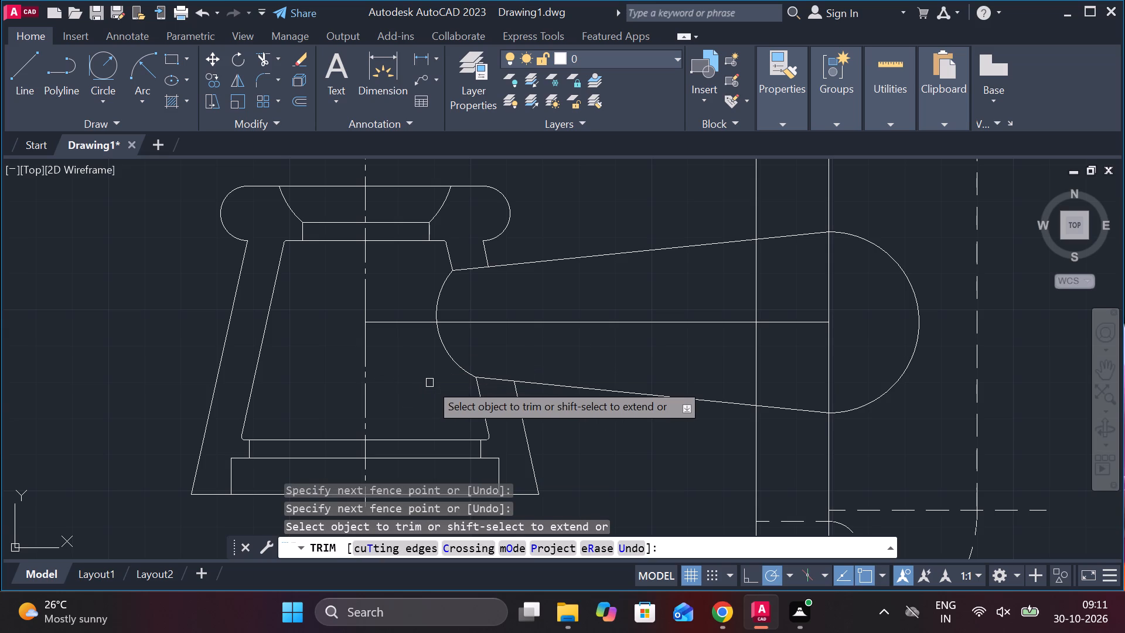
{"action": "key", "text": "Escape"}
Lengthen the arm's horizontal centre line about 54 units leftward, past the profile's outer slanted edge.
{"action": "middle_click_drag", "start_coordinate": [431, 386], "coordinate": [475, 403]}
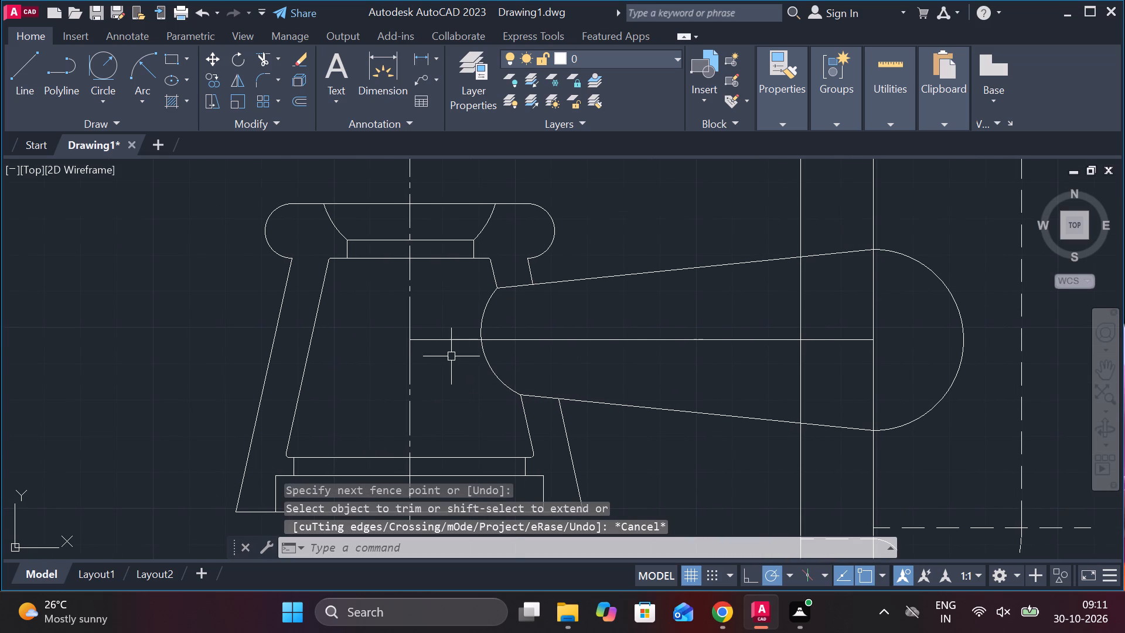
{"action": "left_click", "coordinate": [451, 339]}
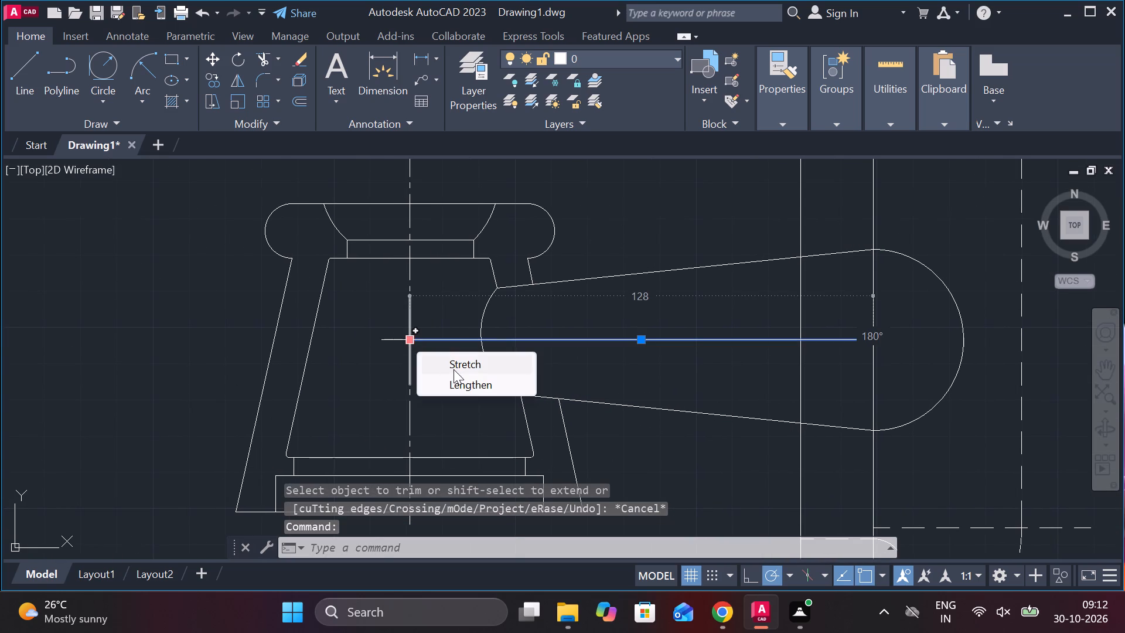
{"action": "left_click", "coordinate": [459, 382]}
{"action": "middle_click_drag", "start_coordinate": [336, 383], "coordinate": [401, 389]}
{"action": "left_click", "coordinate": [278, 377]}
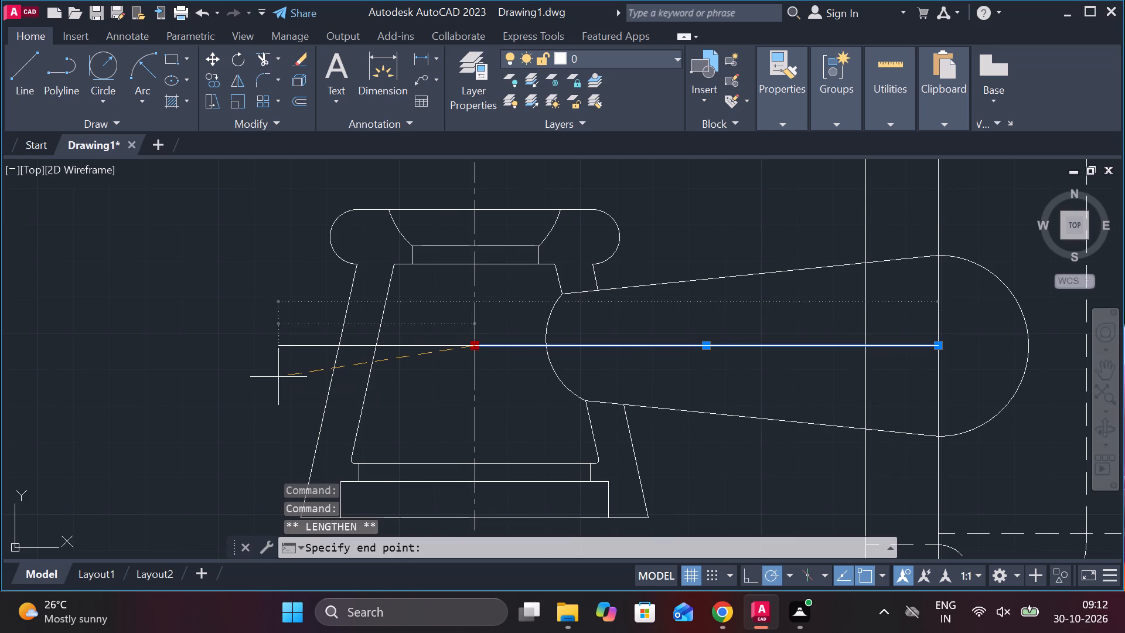
{"action": "key", "text": "Escape"}
Offset the arm's lower and upper tapering lines outward by 10 units.
{"action": "middle_click_drag", "start_coordinate": [687, 435], "coordinate": [592, 390]}
{"action": "middle_click_drag", "start_coordinate": [619, 454], "coordinate": [564, 450]}
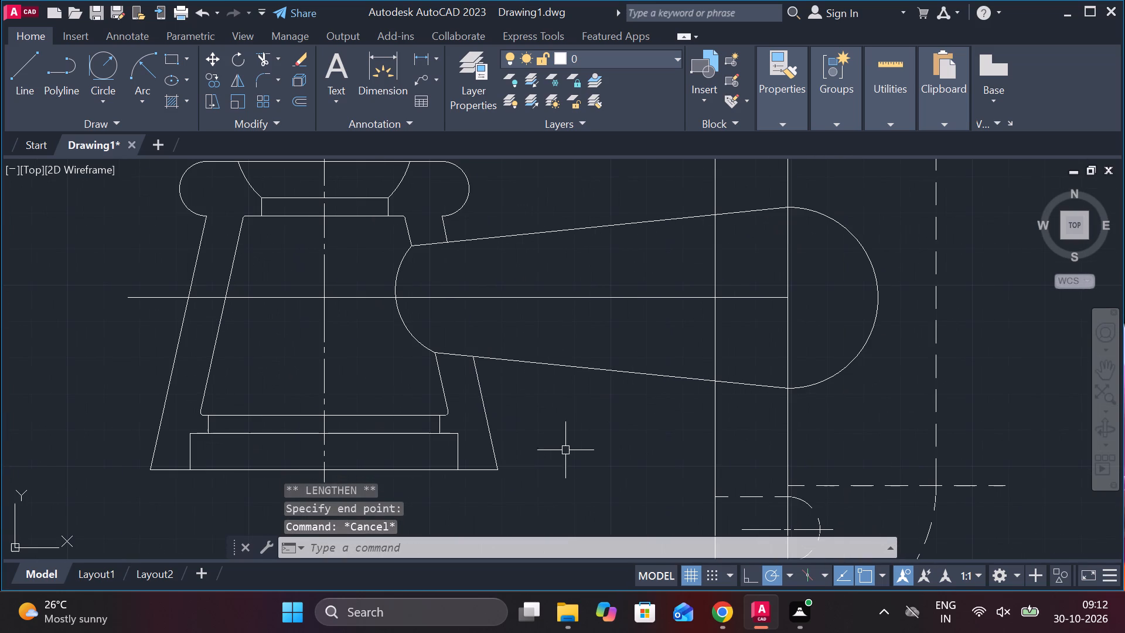
{"action": "left_click", "coordinate": [640, 374]}
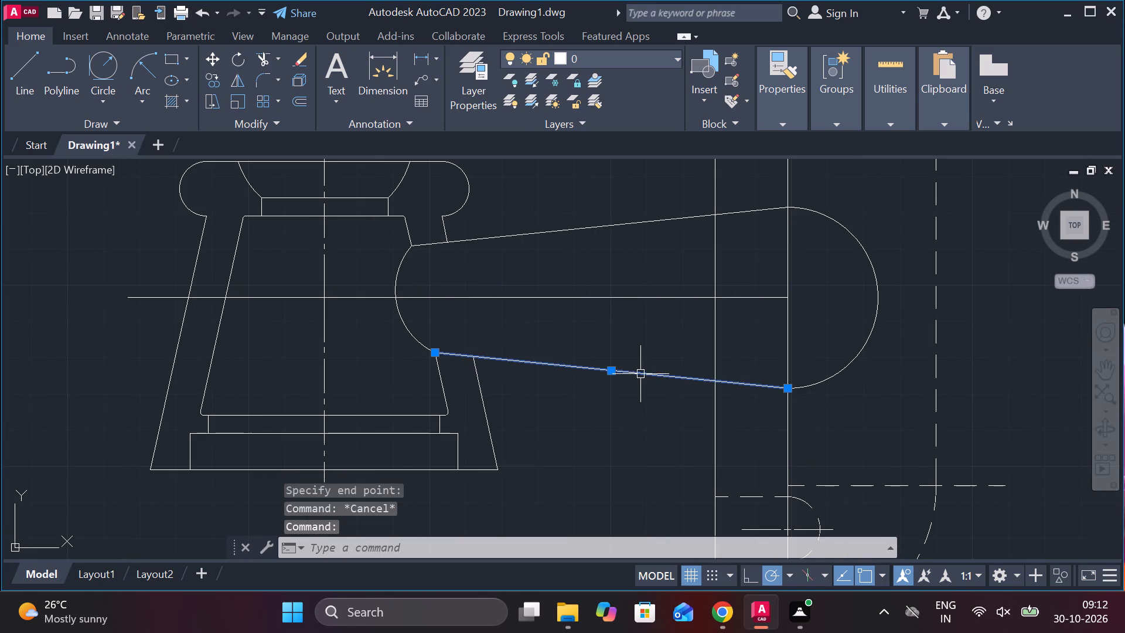
{"action": "key", "text": "o"}
{"action": "key", "text": "Return"}
{"action": "key", "text": "Return"}
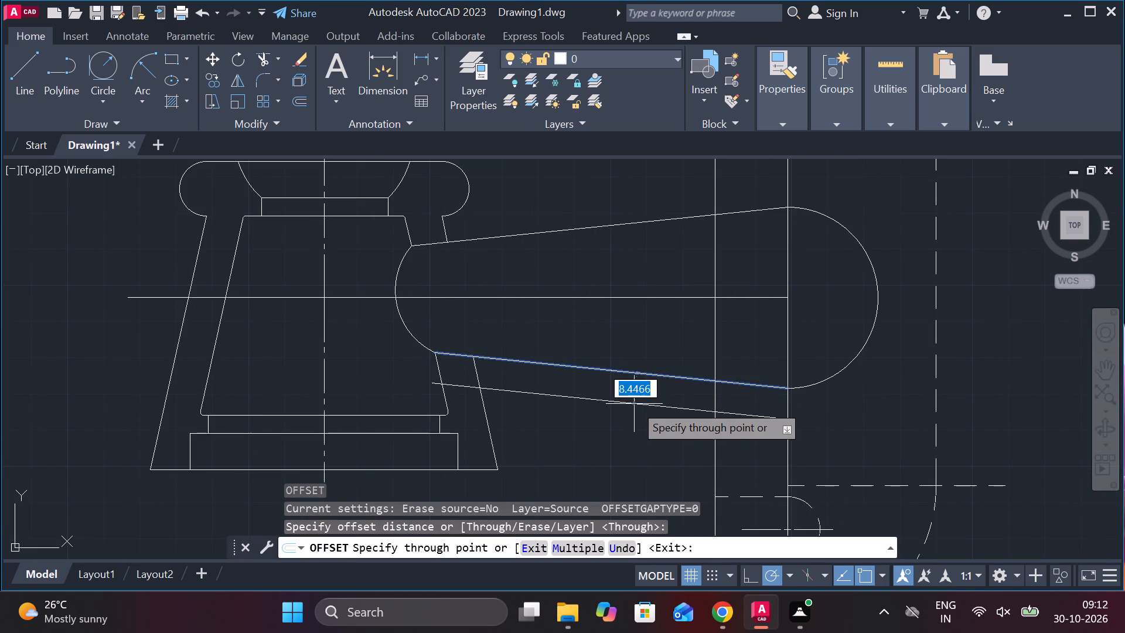
{"action": "type", "text": "10"}
{"action": "key", "text": "Return"}
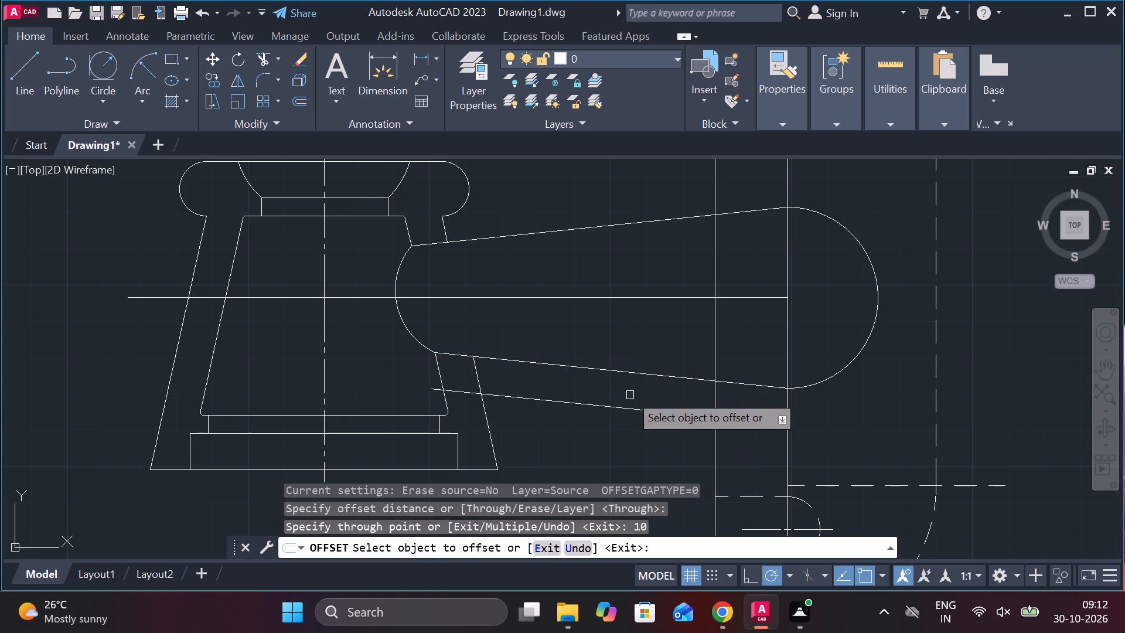
{"action": "middle_click_drag", "start_coordinate": [625, 389], "coordinate": [618, 501]}
{"action": "left_click", "coordinate": [571, 341]}
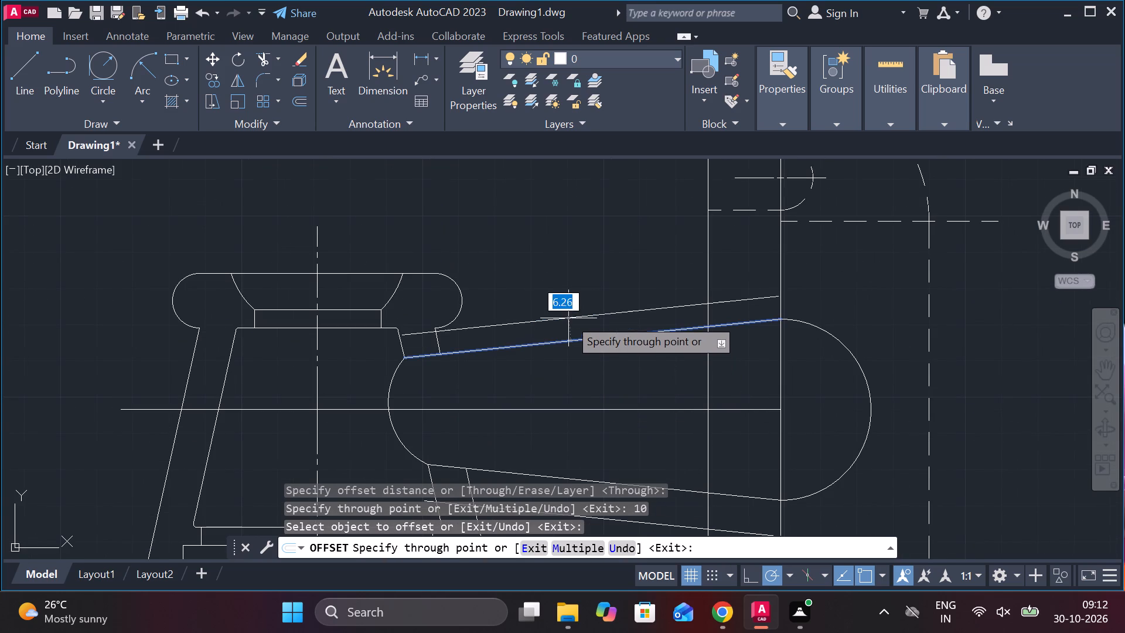
{"action": "type", "text": "10"}
{"action": "key", "text": "Return"}
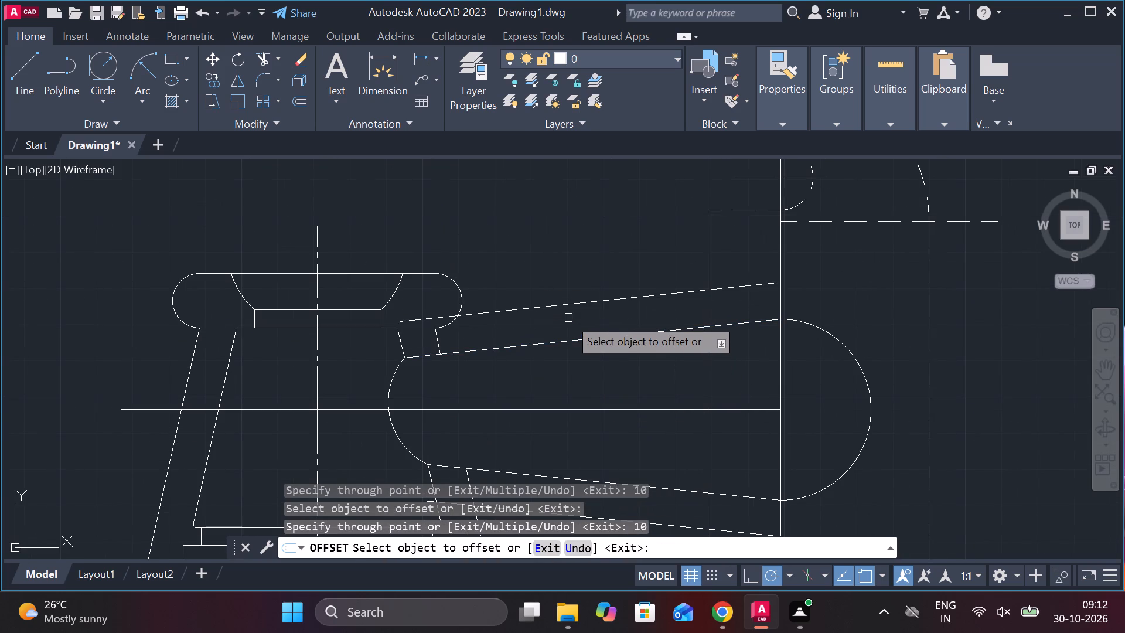
{"action": "key", "text": "Escape"}
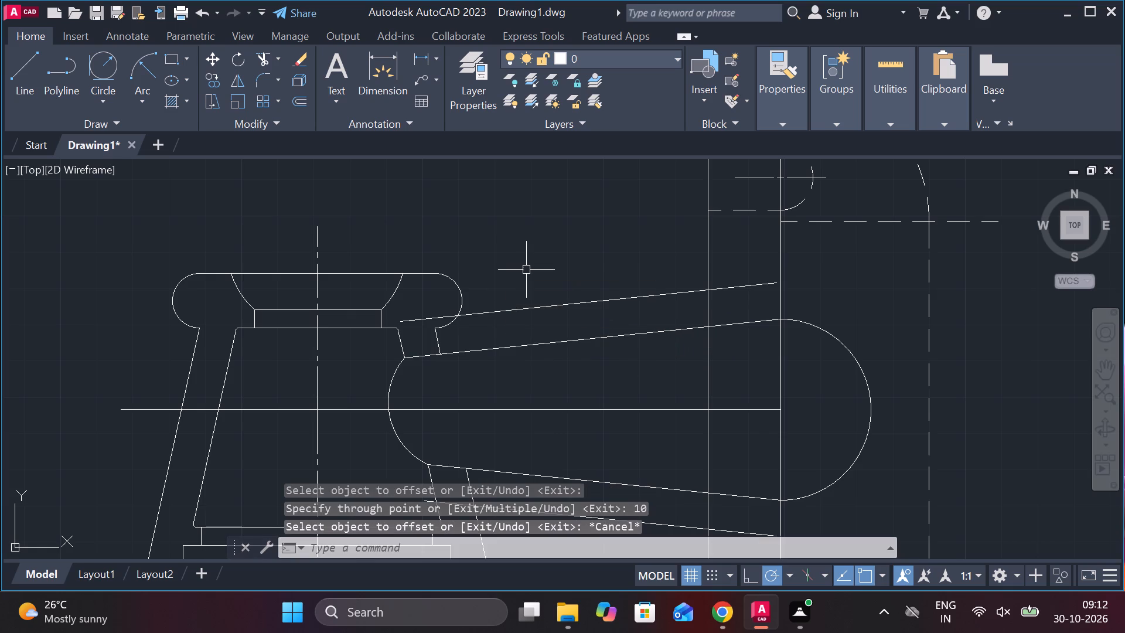
Trim the upper offset line to the profile's rounded lip and the body's near vertical edge, removing the leftover lip and slanted-edge pieces.
{"action": "type", "text": "tr"}
{"action": "key", "text": "space"}
{"action": "left_click", "coordinate": [436, 344]}
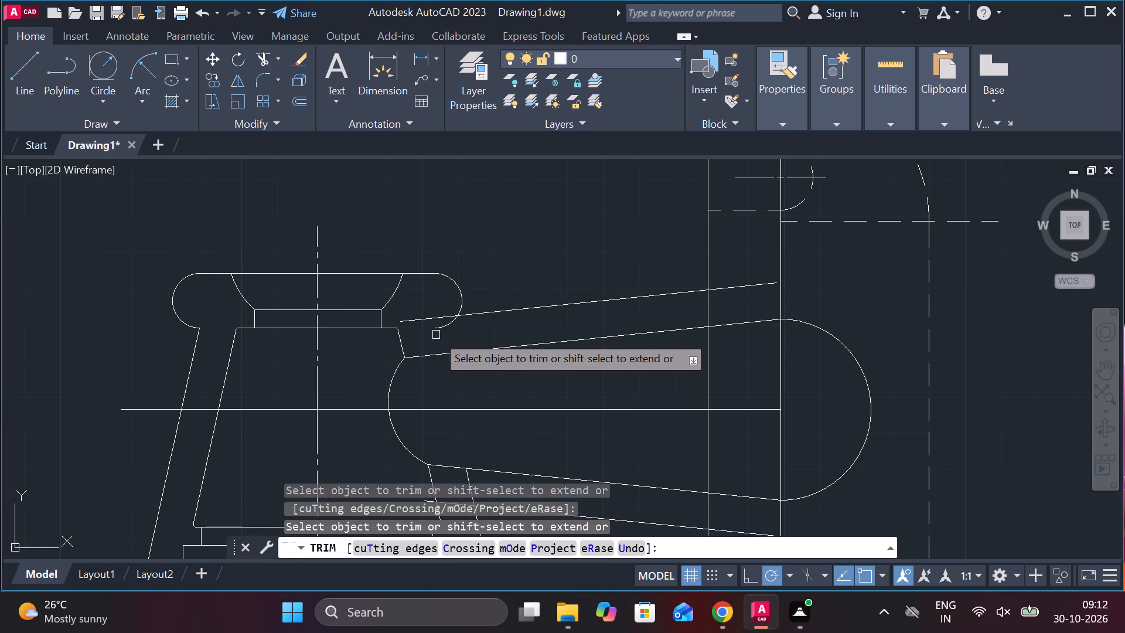
{"action": "left_click", "coordinate": [442, 331]}
{"action": "left_click", "coordinate": [439, 319]}
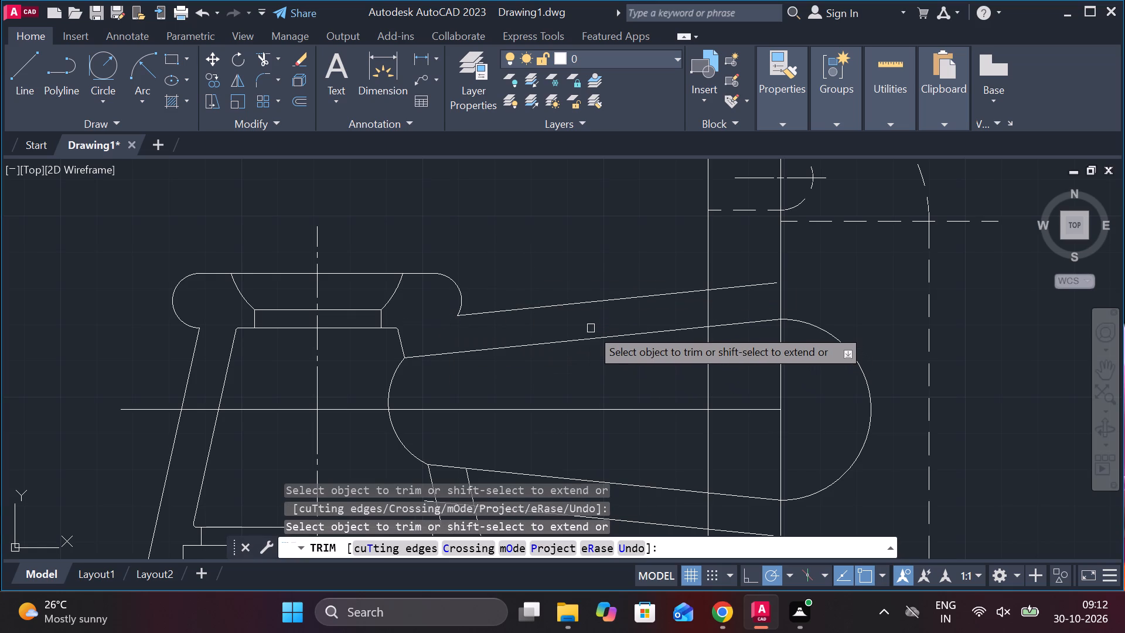
{"action": "left_click", "coordinate": [741, 288]}
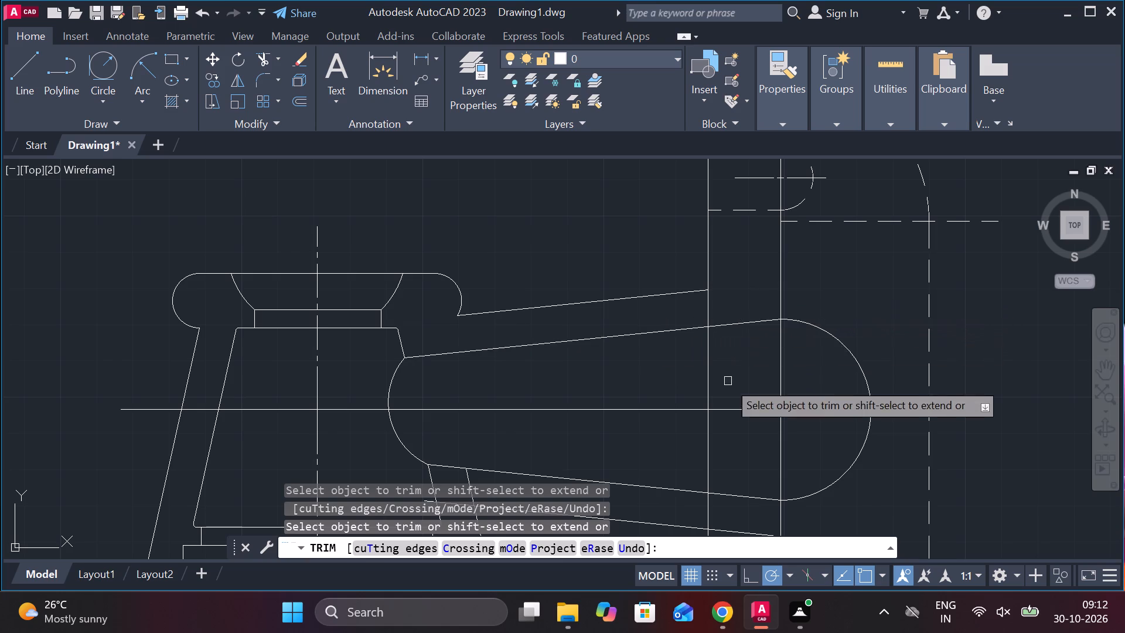
Trim the lower offset line to the profile's outer edge and the body's near vertical edge, removing the outer edge's stub above it.
{"action": "scroll", "coordinate": [730, 397], "scroll_direction": "down", "scroll_amount": 1}
{"action": "scroll", "coordinate": [741, 481], "scroll_direction": "up", "scroll_amount": 1}
{"action": "left_click", "coordinate": [741, 481]}
{"action": "middle_click_drag", "start_coordinate": [741, 481], "coordinate": [717, 477]}
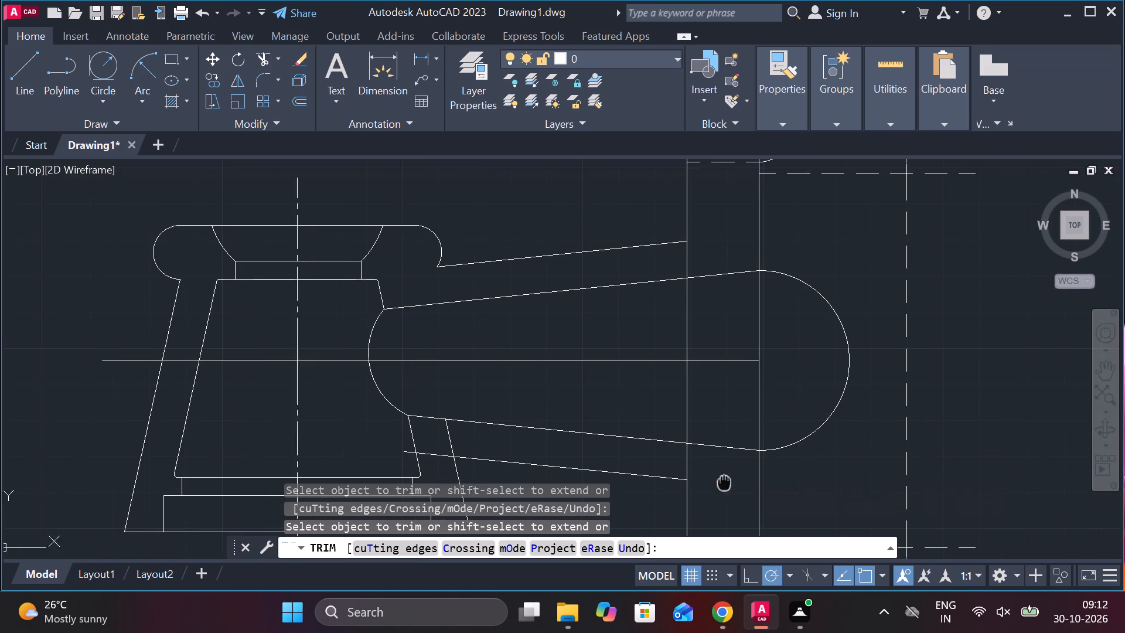
{"action": "middle_click_drag", "start_coordinate": [717, 477], "coordinate": [714, 467]}
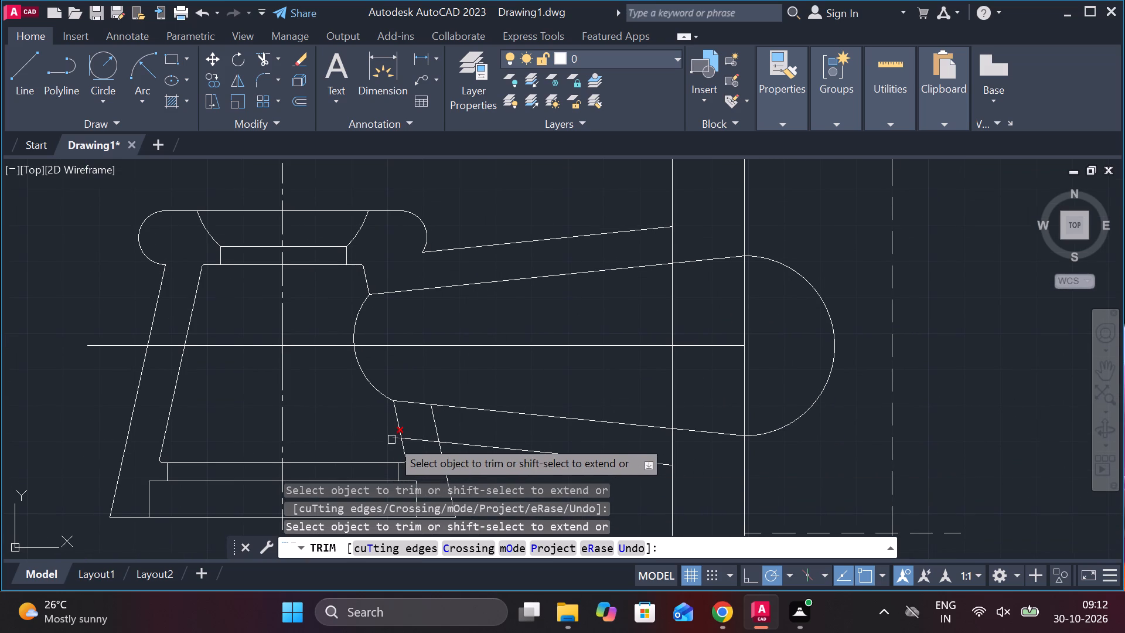
{"action": "left_click", "coordinate": [391, 440]}
{"action": "left_click", "coordinate": [418, 440]}
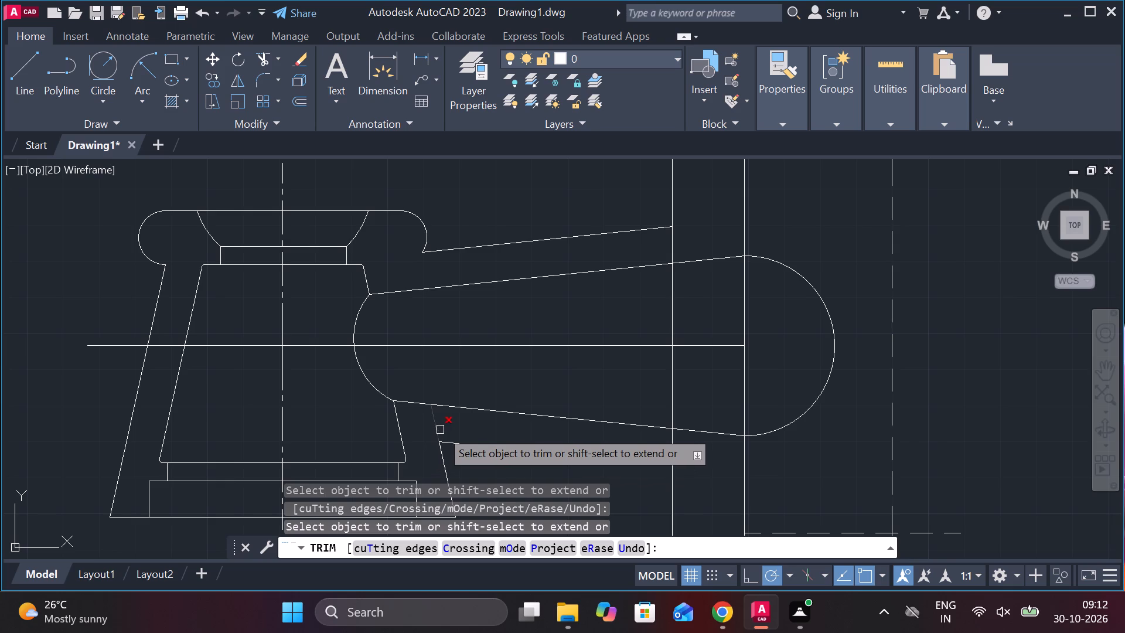
{"action": "left_click", "coordinate": [440, 430]}
{"action": "scroll", "coordinate": [502, 410], "scroll_direction": "down", "scroll_amount": 2}
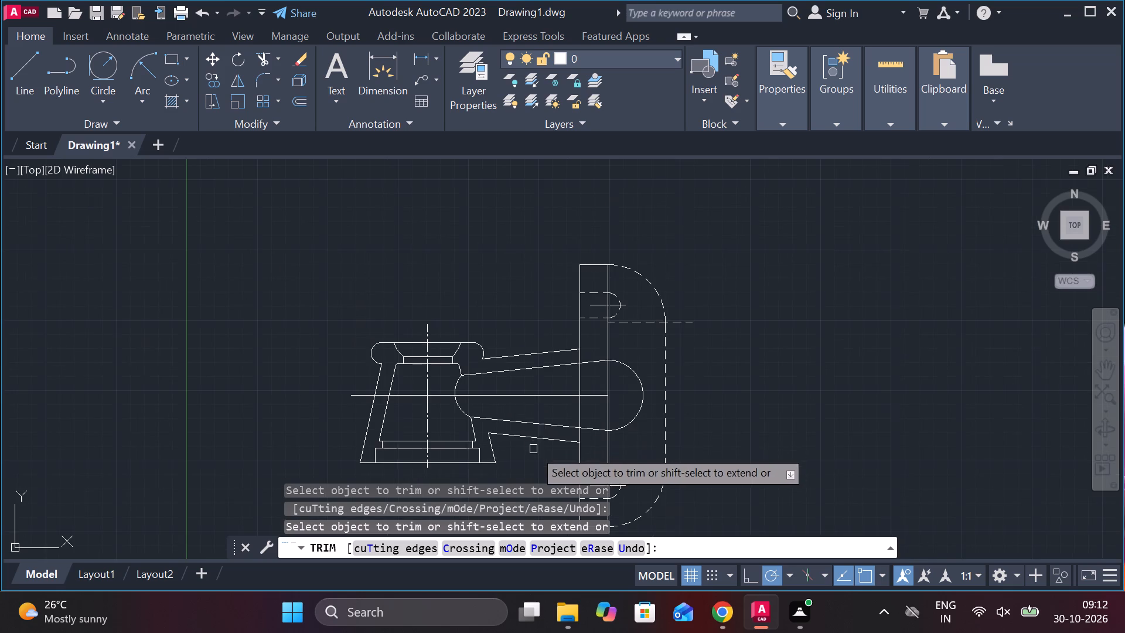
{"action": "middle_click_drag", "start_coordinate": [533, 449], "coordinate": [504, 385]}
{"action": "scroll", "coordinate": [566, 371], "scroll_direction": "up", "scroll_amount": 1}
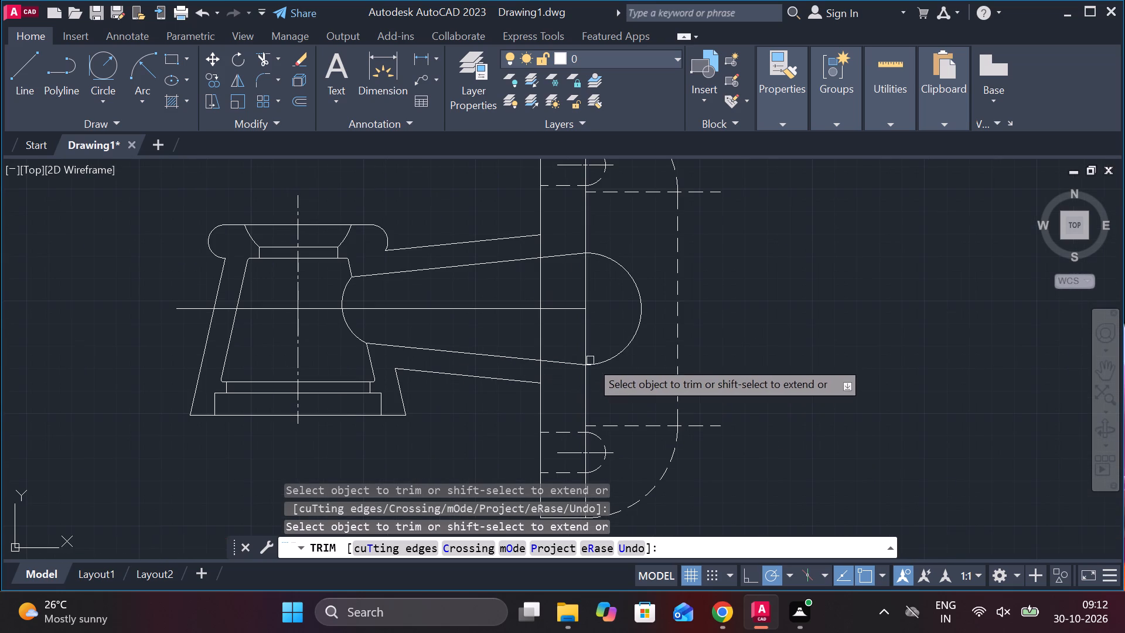
{"action": "key", "text": "Escape"}
Lengthen the arm's horizontal centre line rightward past the body's dashed outer edge.
{"action": "left_click", "coordinate": [522, 309]}
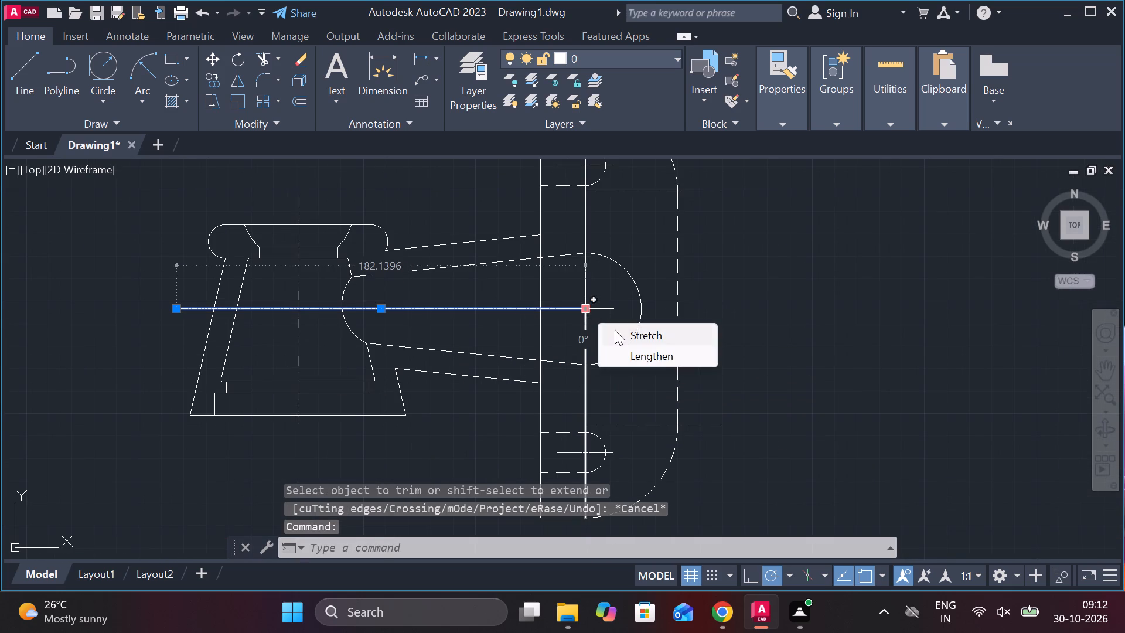
{"action": "left_click", "coordinate": [661, 353]}
{"action": "left_click", "coordinate": [713, 341]}
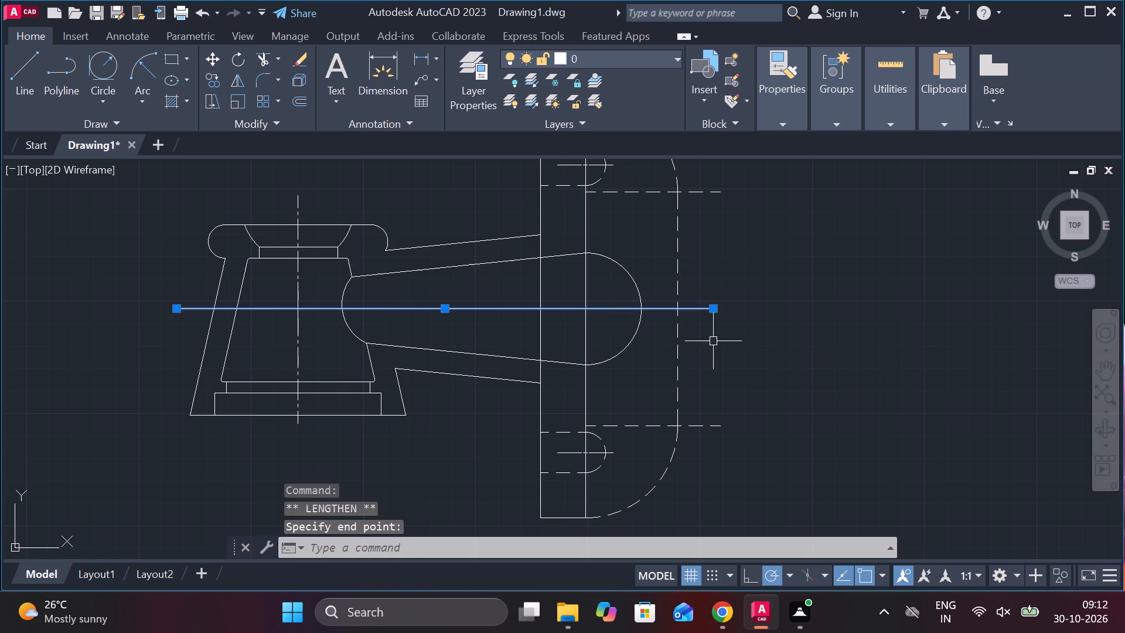
{"action": "key", "text": "Escape"}
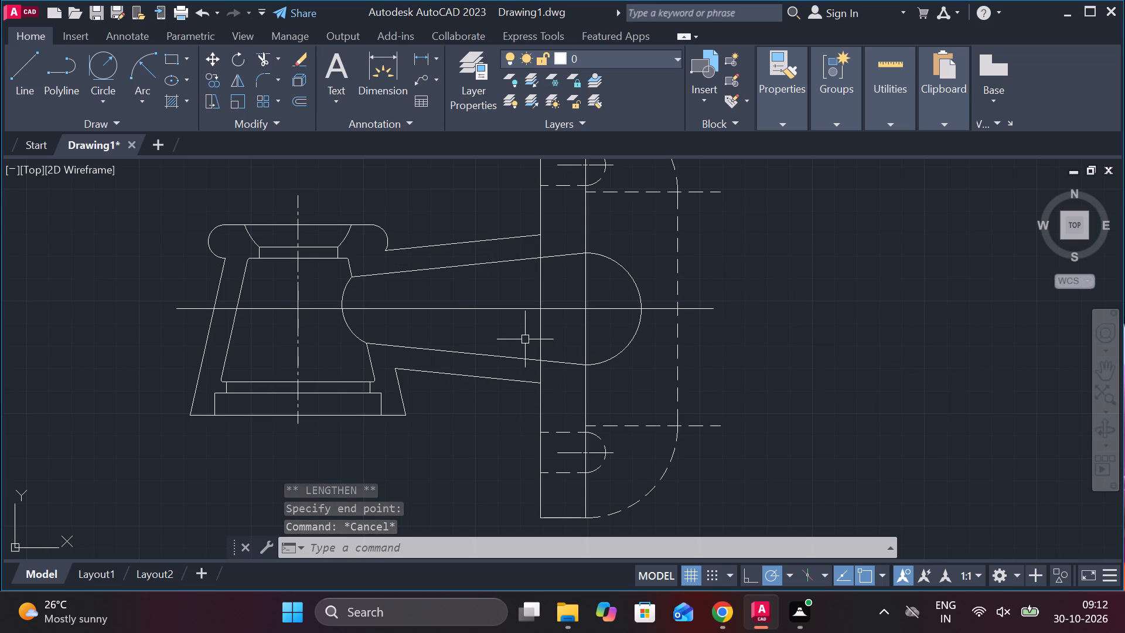
Trim the body's near vertical edge in the gaps between each tapering line and its offset line.
{"action": "scroll", "coordinate": [527, 339], "scroll_direction": "up", "scroll_amount": 2}
{"action": "middle_click_drag", "start_coordinate": [534, 328], "coordinate": [485, 460]}
{"action": "middle_click_drag", "start_coordinate": [530, 370], "coordinate": [523, 482]}
{"action": "type", "text": "tr"}
{"action": "key", "text": "space"}
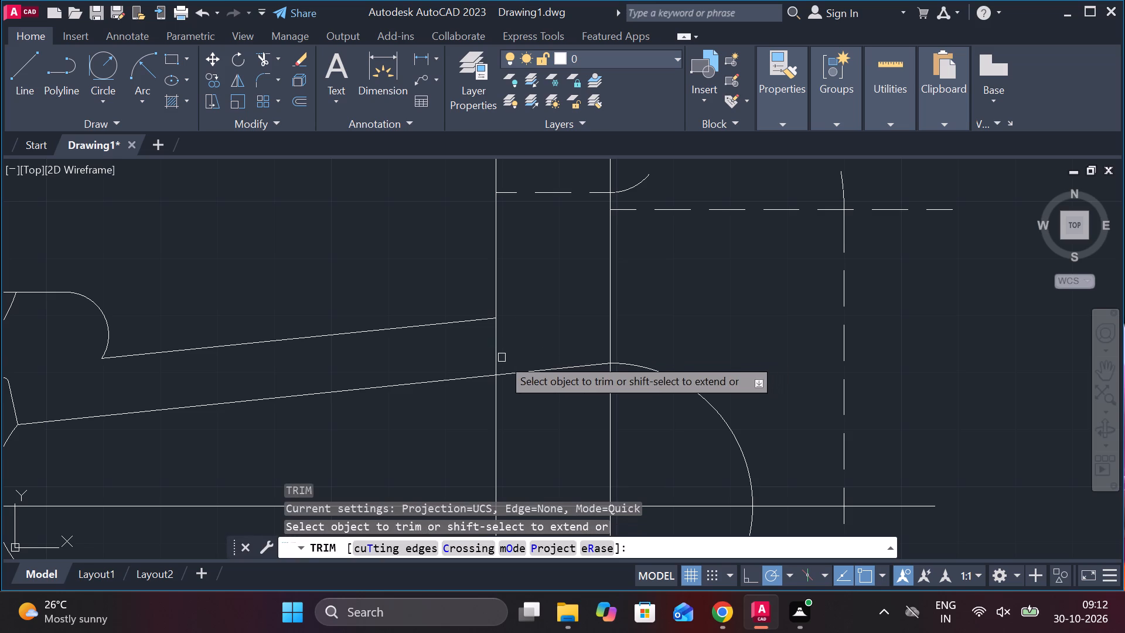
{"action": "left_click", "coordinate": [493, 341]}
{"action": "scroll", "coordinate": [493, 341], "scroll_direction": "down", "scroll_amount": 3}
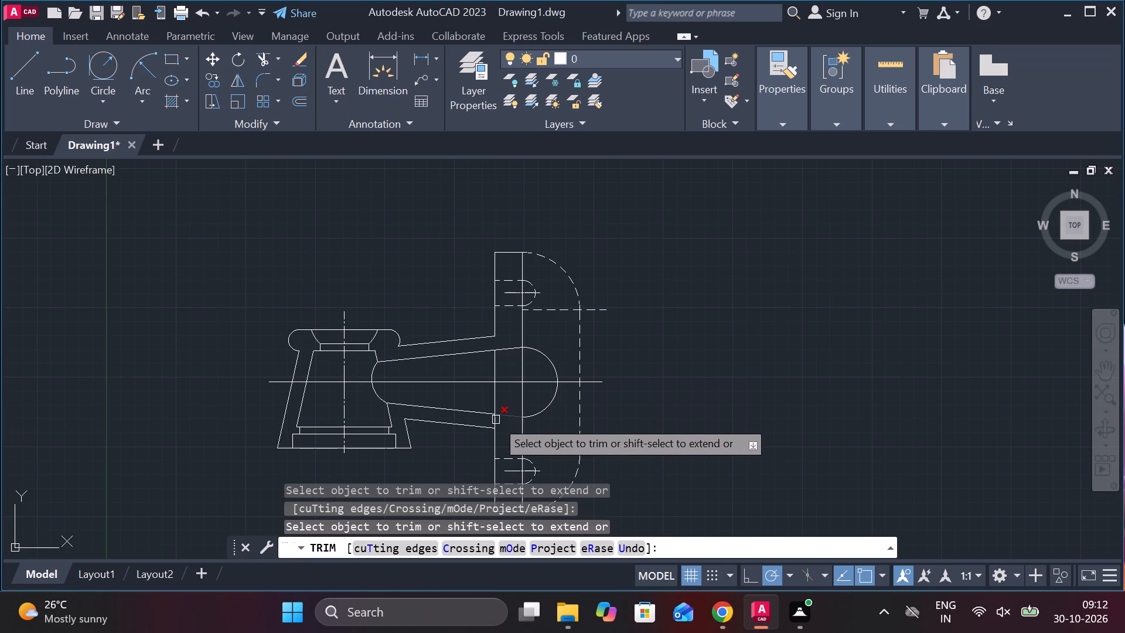
{"action": "left_click", "coordinate": [496, 420]}
{"action": "key", "text": "Escape"}
Fillet the corner between the upper offset line and the body's near vertical edge with radius 6.
{"action": "type", "text": "f r"}
{"action": "key", "text": "space"}
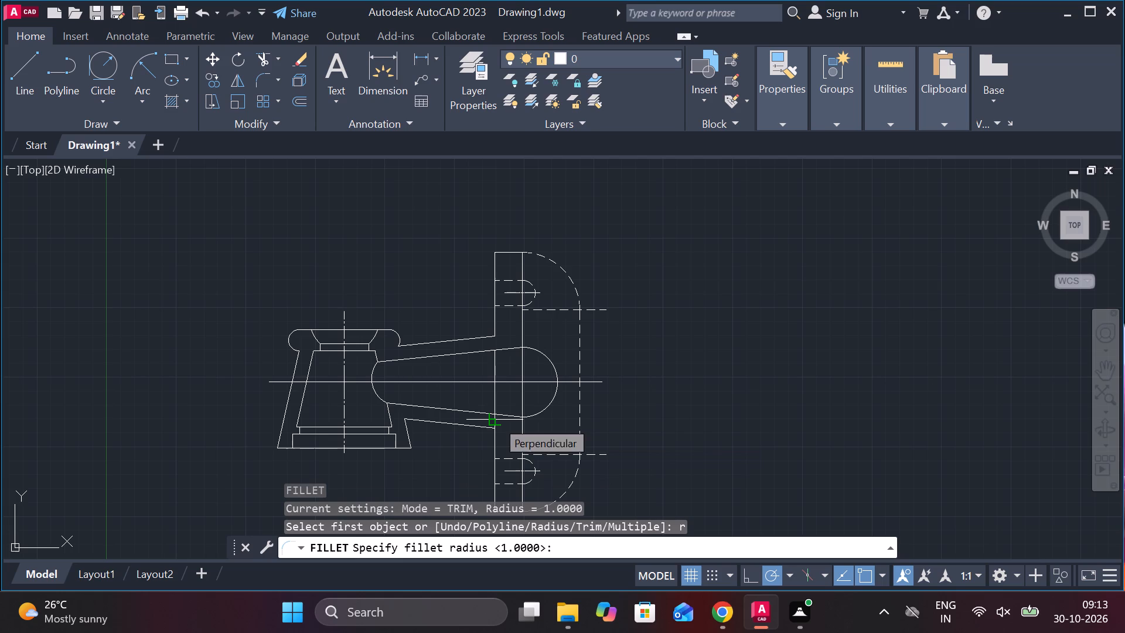
{"action": "type", "text": "6"}
{"action": "key", "text": "space"}
{"action": "scroll", "coordinate": [504, 319], "scroll_direction": "up", "scroll_amount": 3}
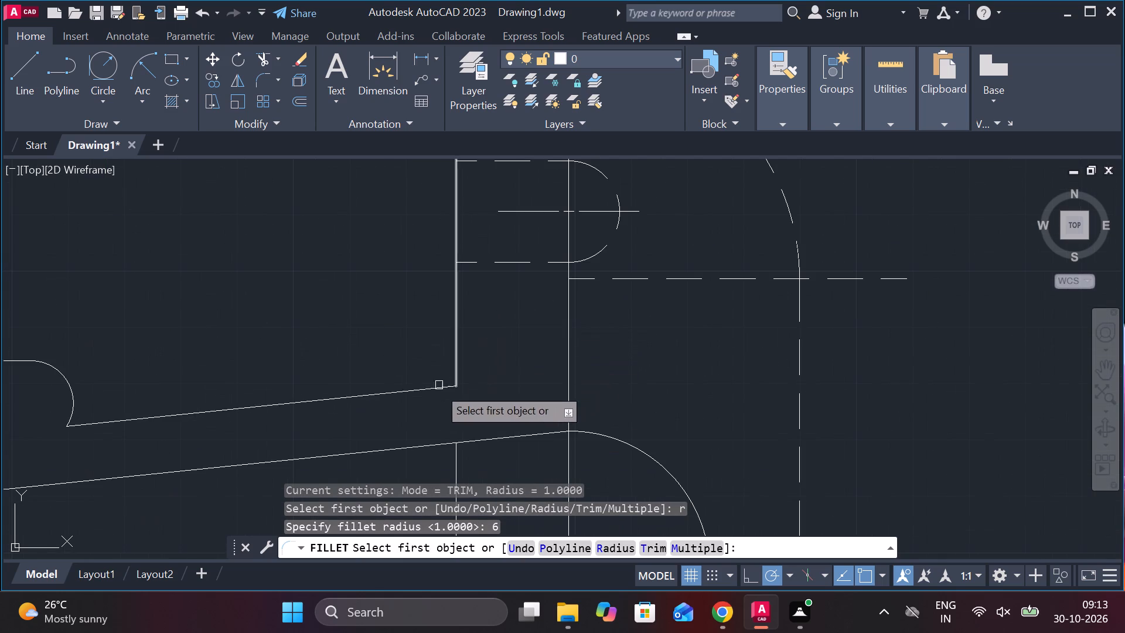
{"action": "left_click", "coordinate": [432, 393]}
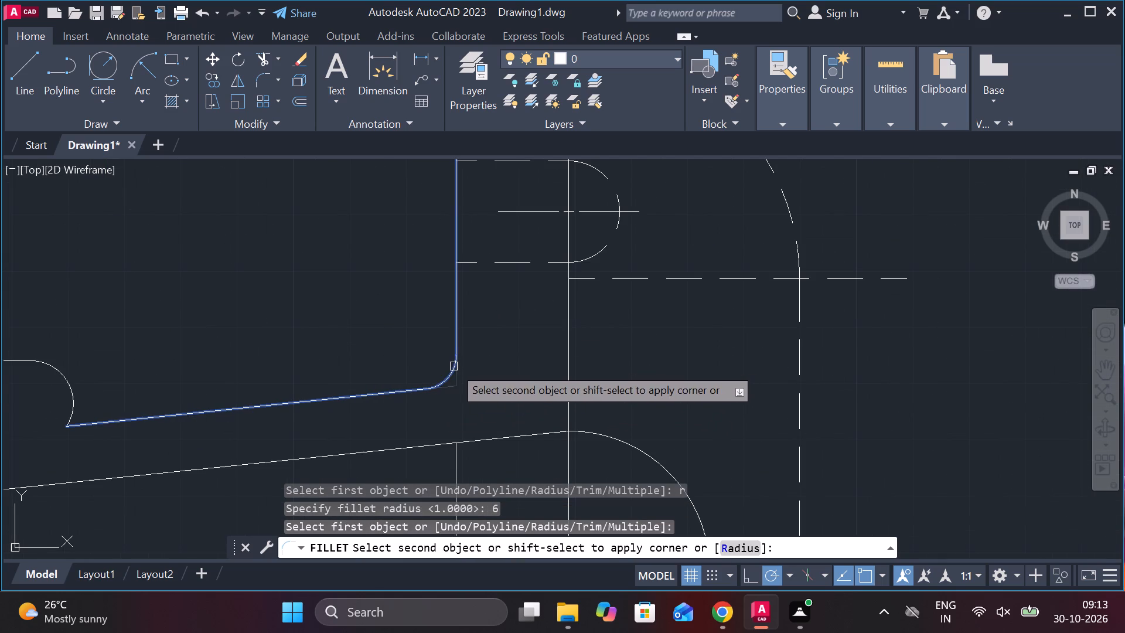
{"action": "left_click", "coordinate": [454, 366]}
Fillet the corner between the lower offset line and the body's near vertical edge with radius 6.
{"action": "scroll", "coordinate": [455, 366], "scroll_direction": "down", "scroll_amount": 3}
{"action": "middle_click_drag", "start_coordinate": [461, 421], "coordinate": [465, 301]}
{"action": "scroll", "coordinate": [462, 291], "scroll_direction": "up", "scroll_amount": 3}
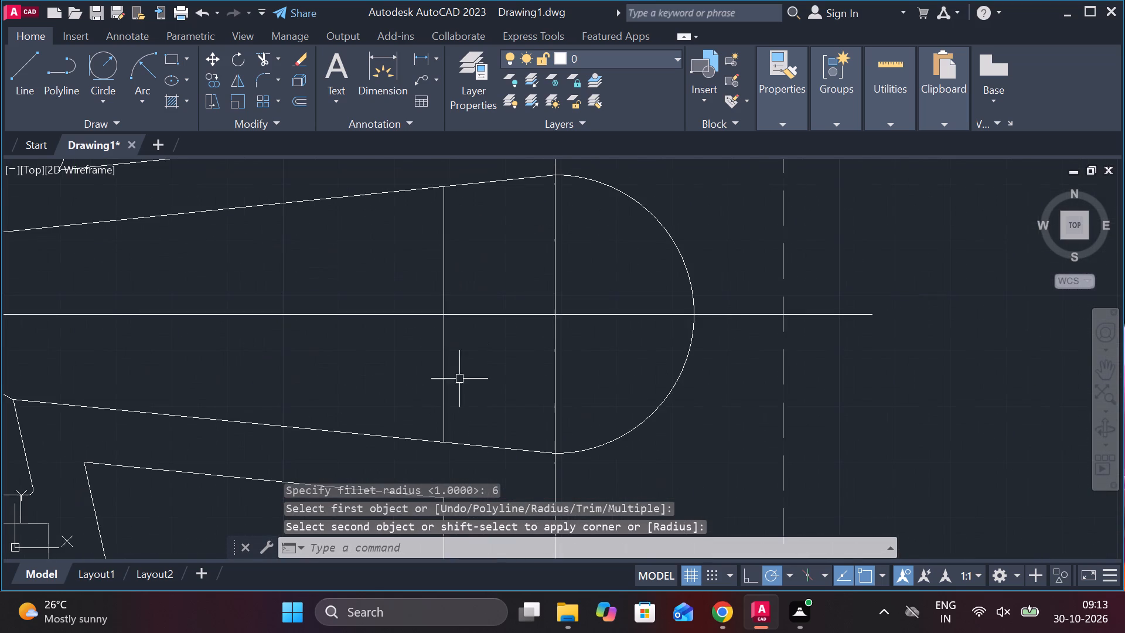
{"action": "middle_click_drag", "start_coordinate": [465, 396], "coordinate": [465, 203]}
{"action": "scroll", "coordinate": [469, 223], "scroll_direction": "down", "scroll_amount": 2}
{"action": "key", "text": "space"}
{"action": "left_click", "coordinate": [441, 253]}
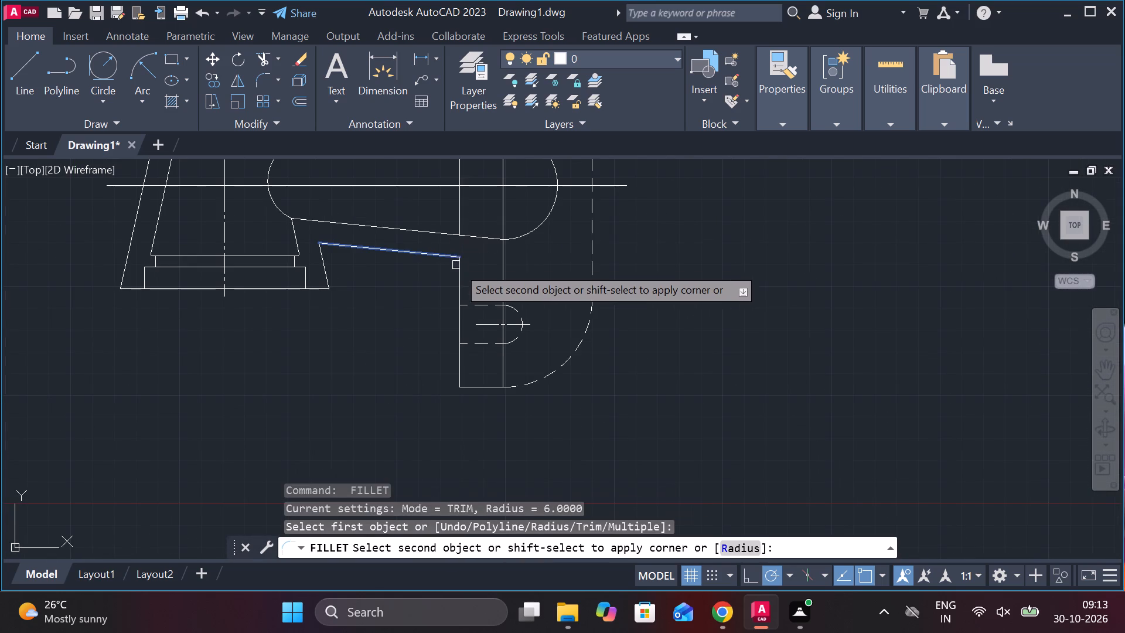
{"action": "left_click", "coordinate": [462, 271]}
{"action": "key", "text": "Escape"}
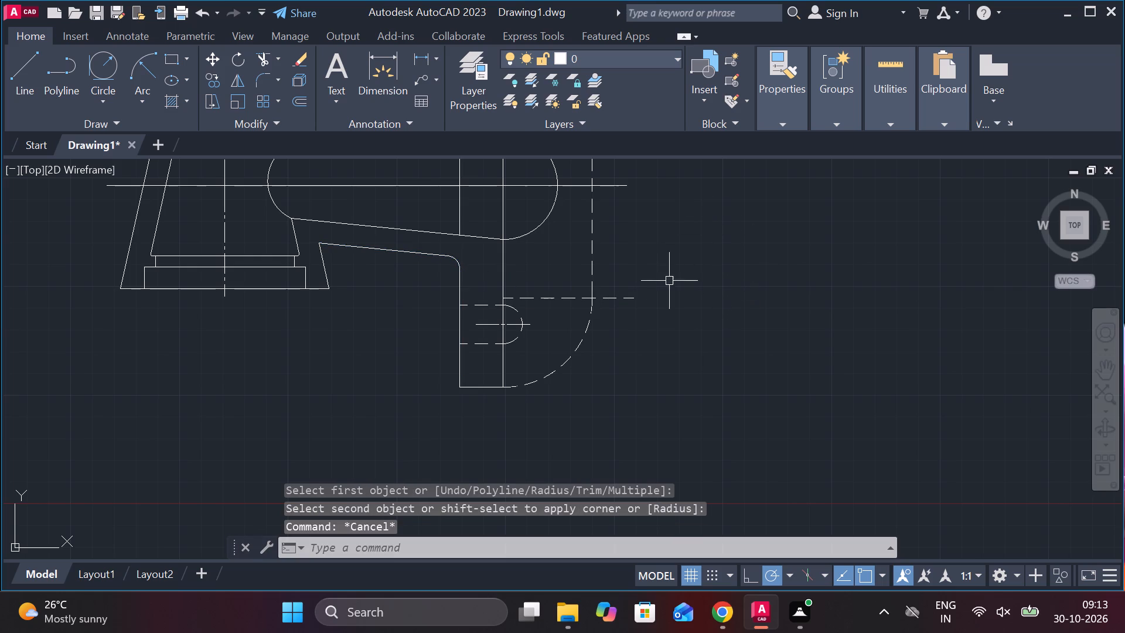
Extend the body's near vertical edge across the gaps between each tapering line and its filleted offset line.
{"action": "middle_click_drag", "start_coordinate": [545, 281], "coordinate": [555, 292]}
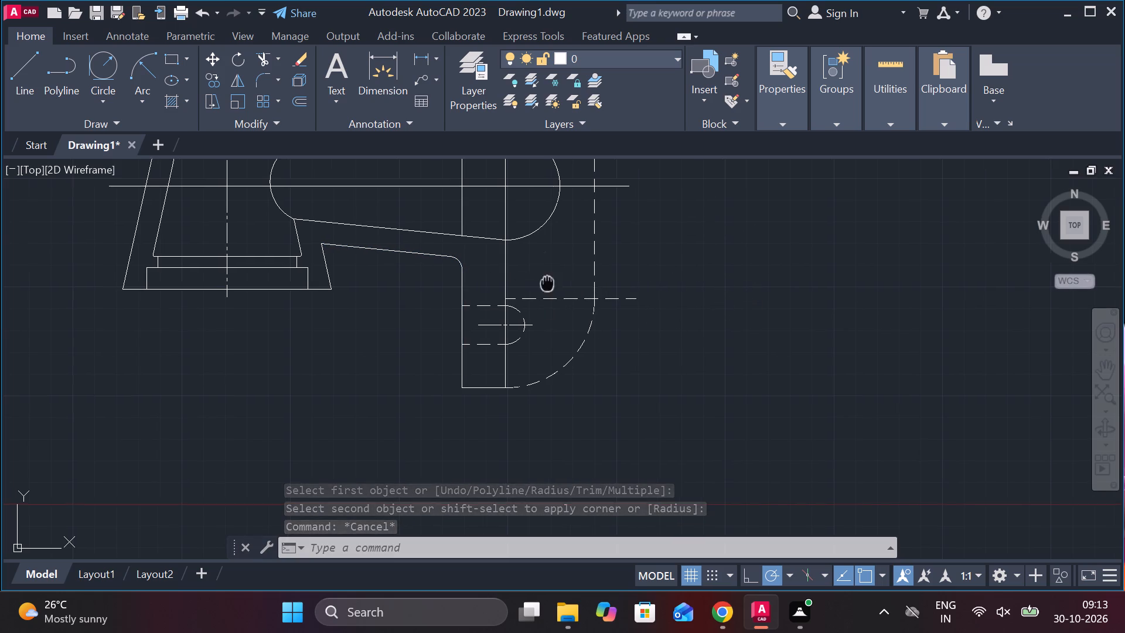
{"action": "middle_click_drag", "start_coordinate": [555, 292], "coordinate": [574, 430]}
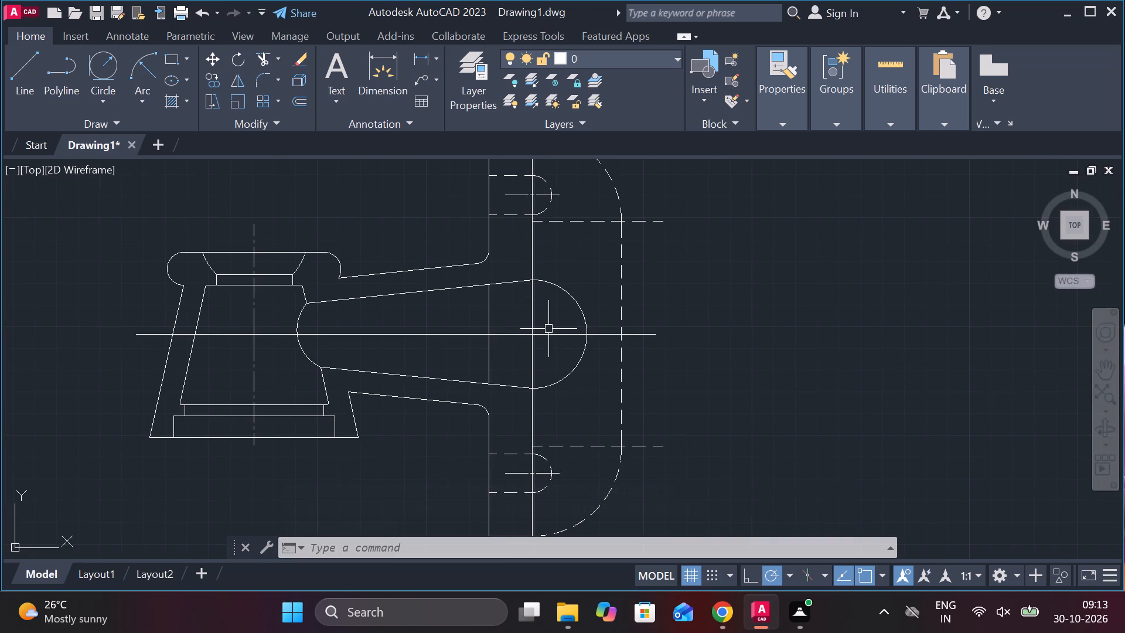
{"action": "type", "text": "ex"}
{"action": "key", "text": "space"}
{"action": "left_click", "coordinate": [488, 239]}
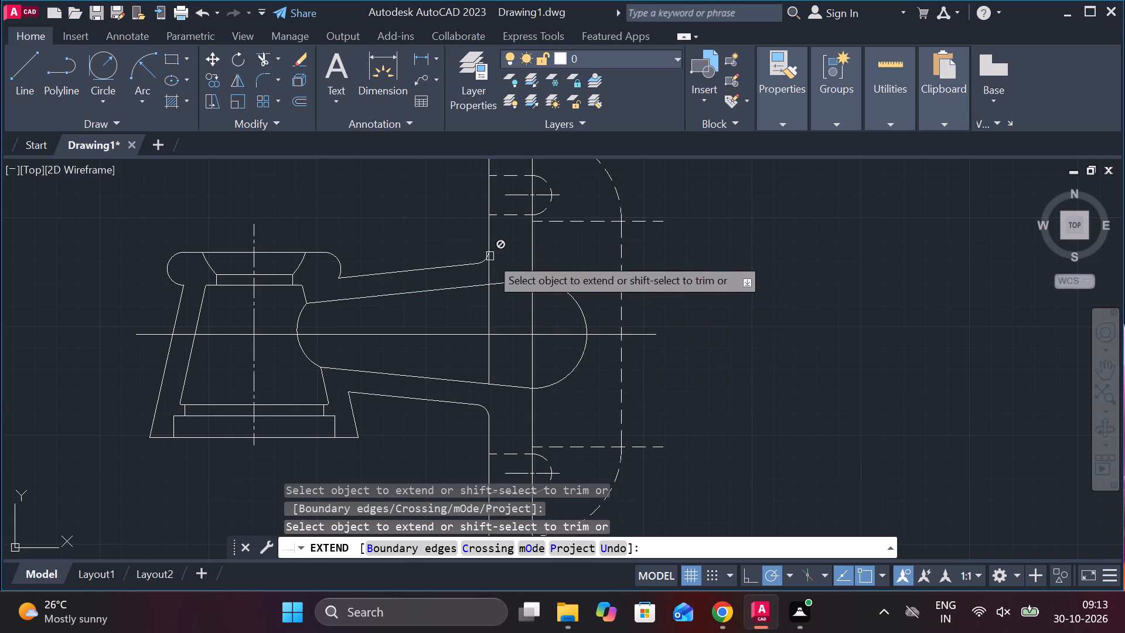
{"action": "left_click", "coordinate": [485, 368]}
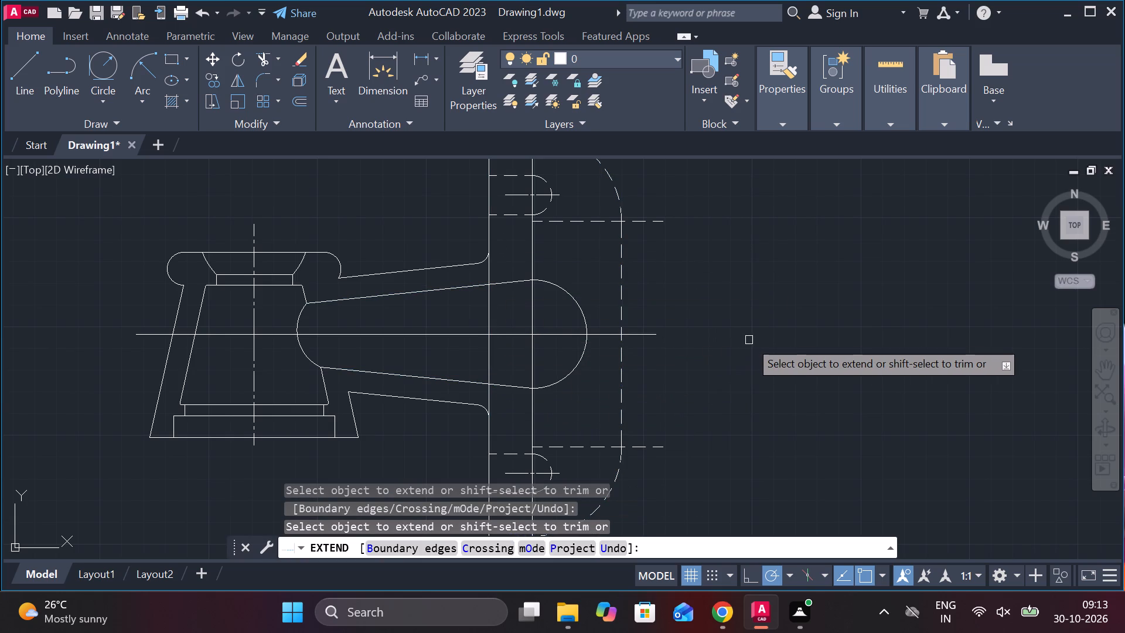
{"action": "key", "text": "Escape"}
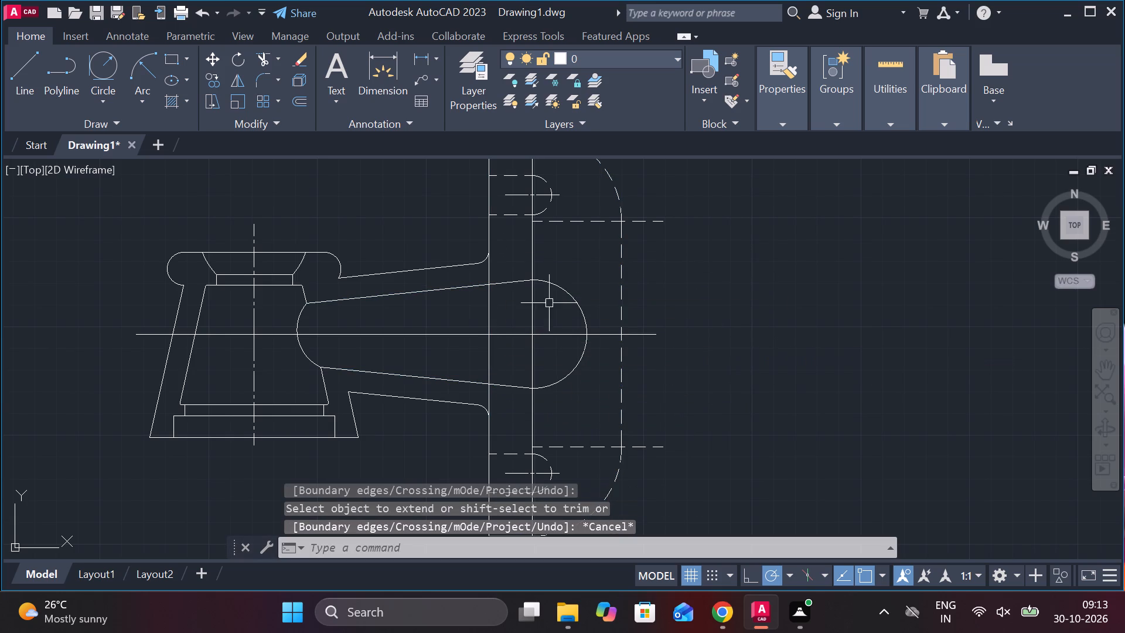
Trim both tapering arm lines between the body's two solid vertical edges.
{"action": "scroll", "coordinate": [514, 285], "scroll_direction": "up", "scroll_amount": 2}
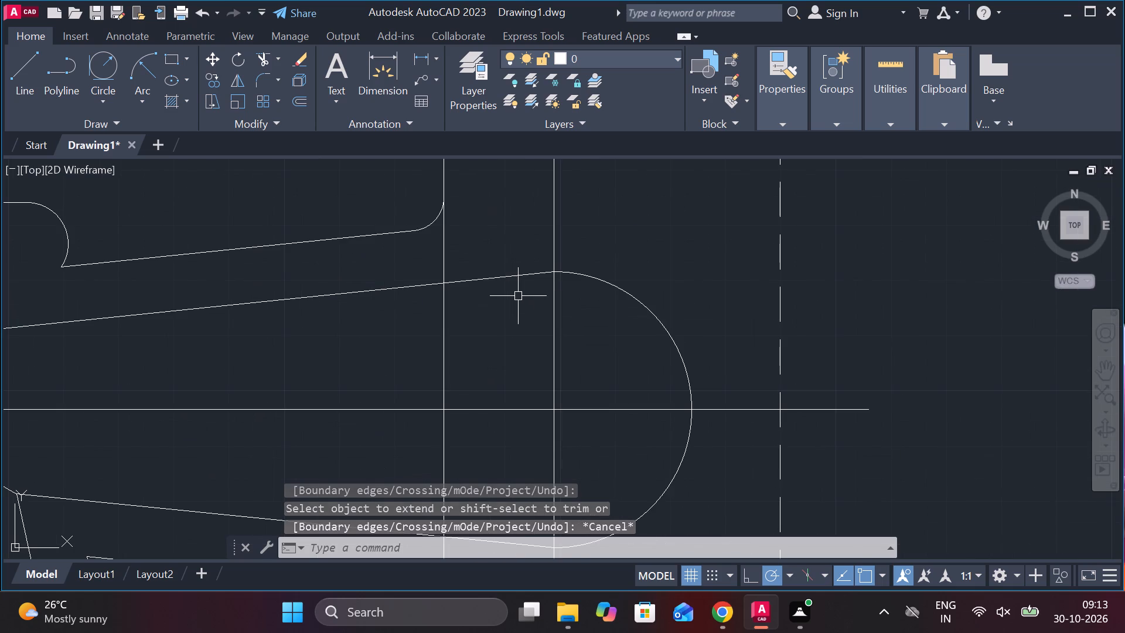
{"action": "type", "text": "tr"}
{"action": "key", "text": "space"}
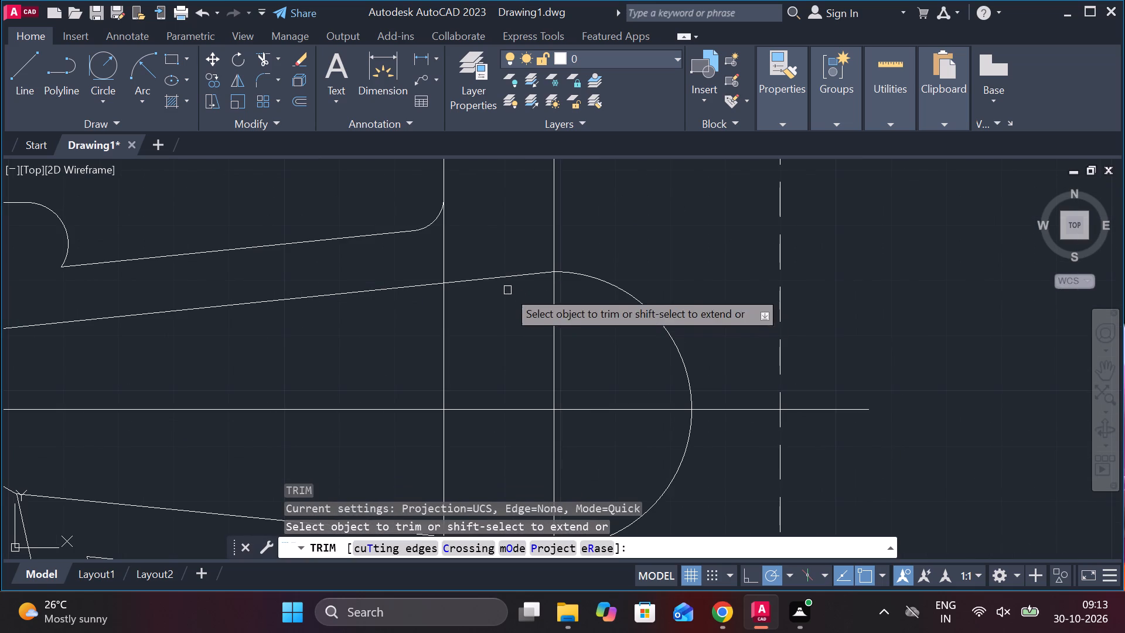
{"action": "left_click", "coordinate": [490, 275]}
{"action": "scroll", "coordinate": [490, 275], "scroll_direction": "down", "scroll_amount": 3}
{"action": "left_click", "coordinate": [495, 344]}
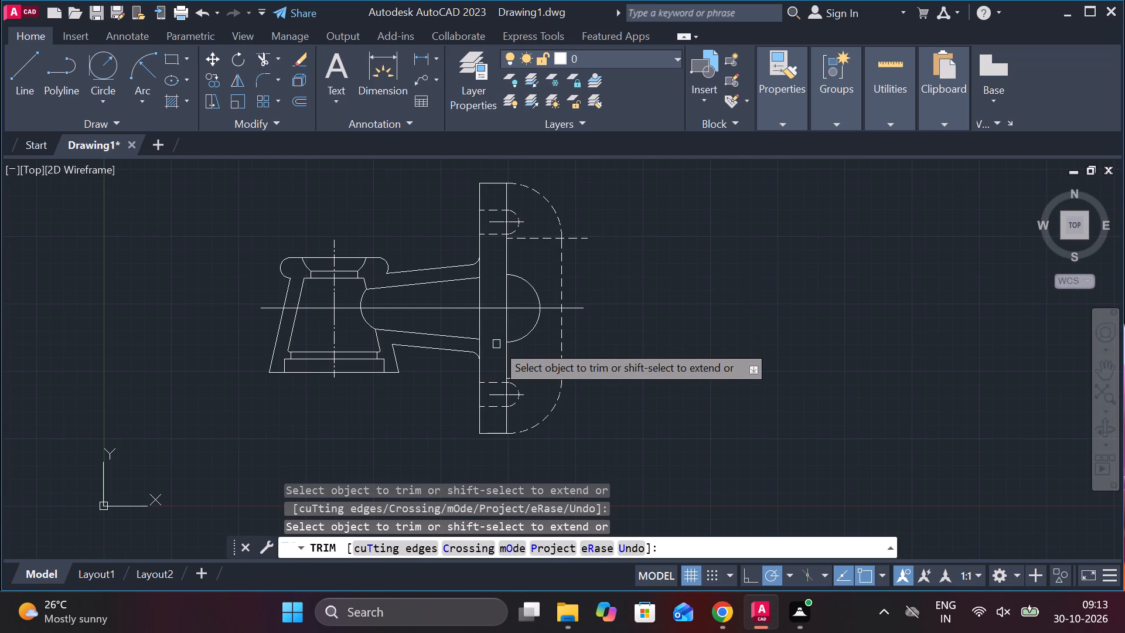
{"action": "key", "text": "Escape"}
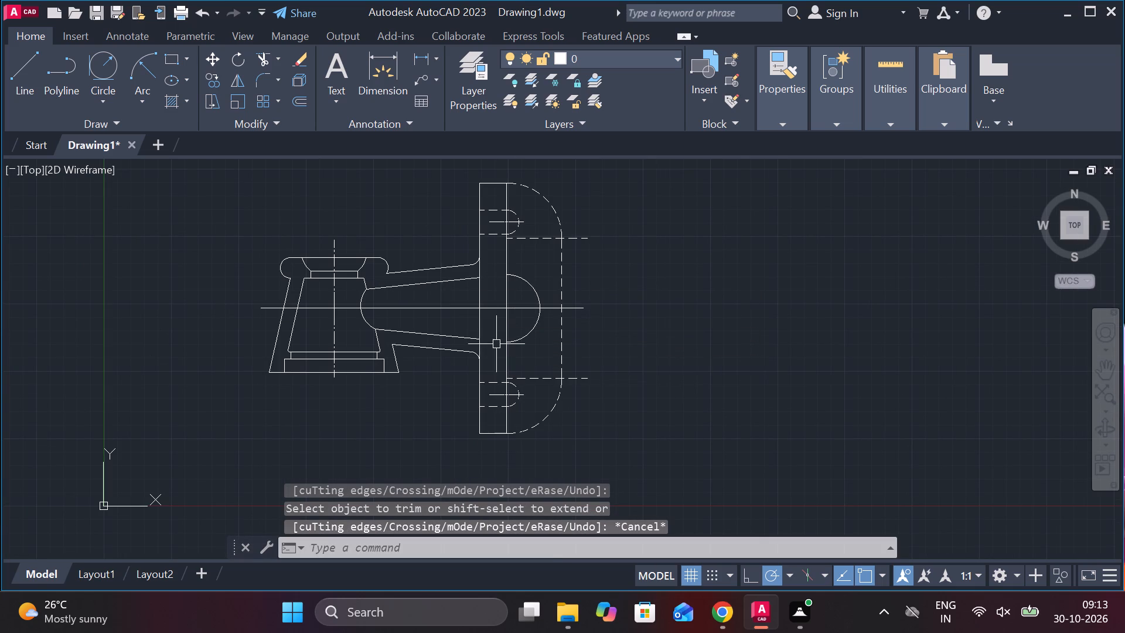
Draw a separate line from the upper tapering line's end at the near vertical edge to the arc's upper end.
{"action": "scroll", "coordinate": [488, 305], "scroll_direction": "up", "scroll_amount": 3}
{"action": "key", "text": "l"}
{"action": "key", "text": "Return"}
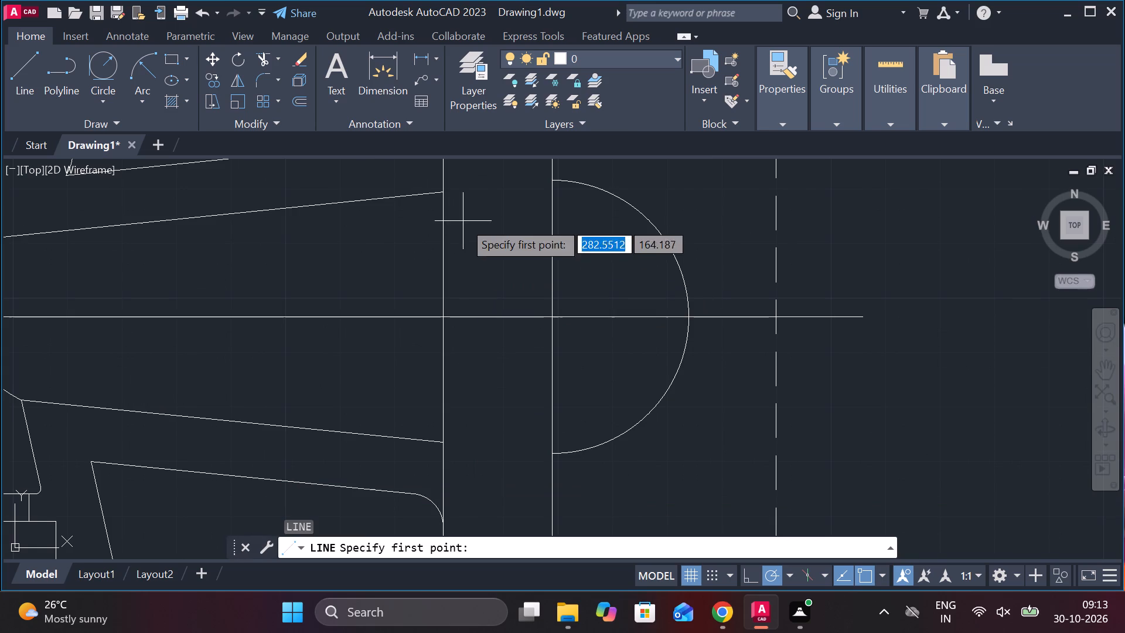
{"action": "left_click", "coordinate": [448, 190]}
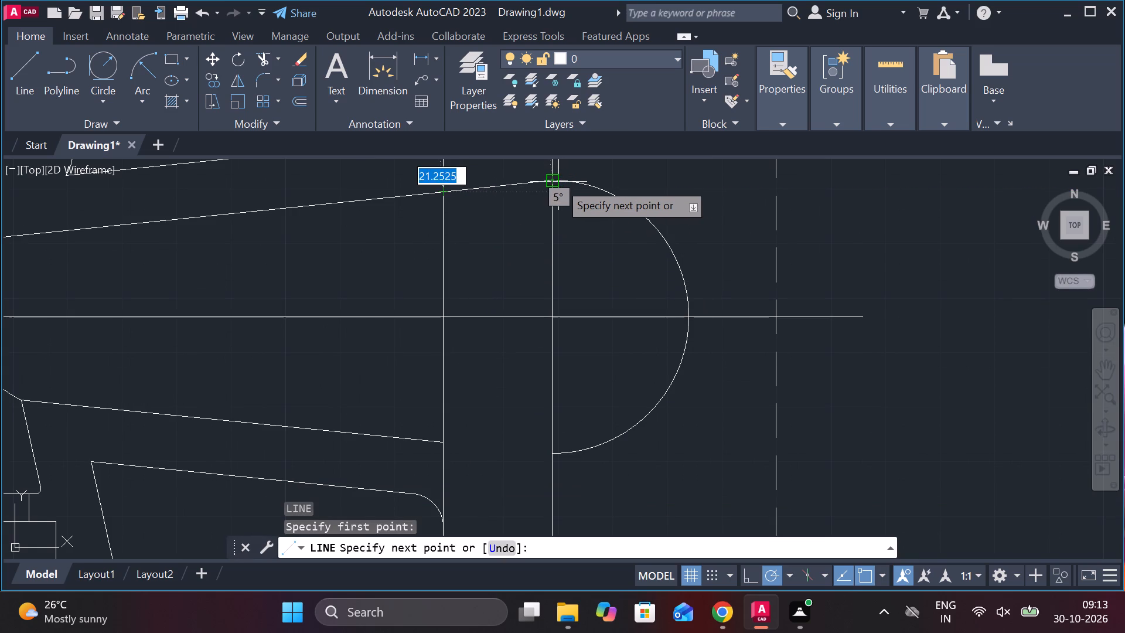
{"action": "left_click", "coordinate": [544, 181]}
{"action": "scroll", "coordinate": [569, 178], "scroll_direction": "up", "scroll_amount": 3}
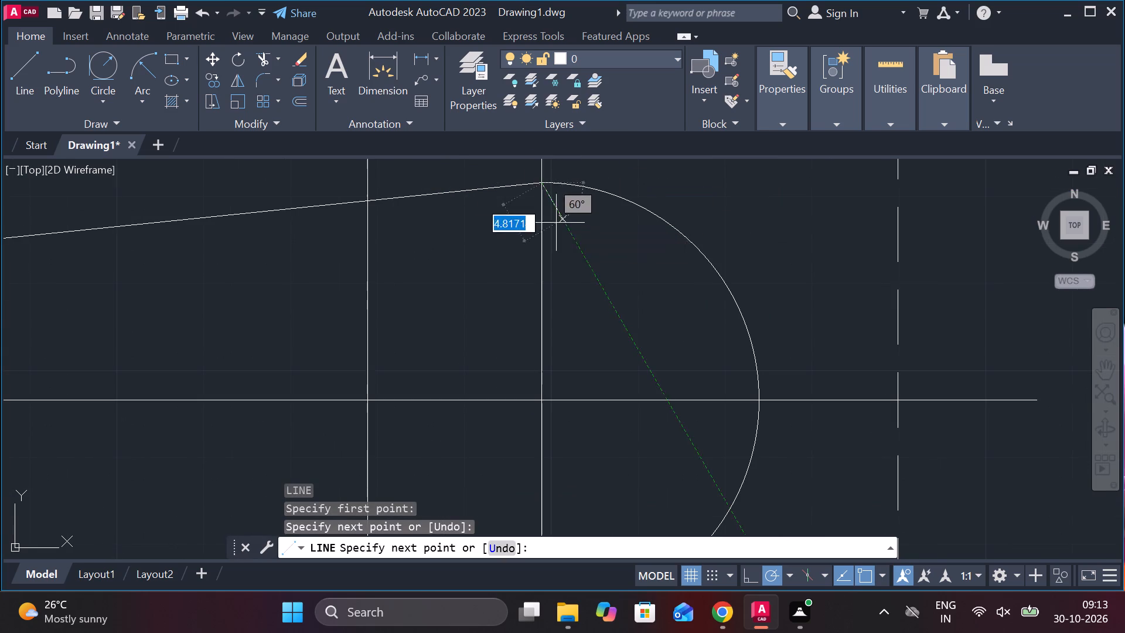
{"action": "key", "text": "ctrl+z"}
{"action": "scroll", "coordinate": [535, 198], "scroll_direction": "up", "scroll_amount": 4}
{"action": "middle_click_drag", "start_coordinate": [536, 198], "coordinate": [522, 420]}
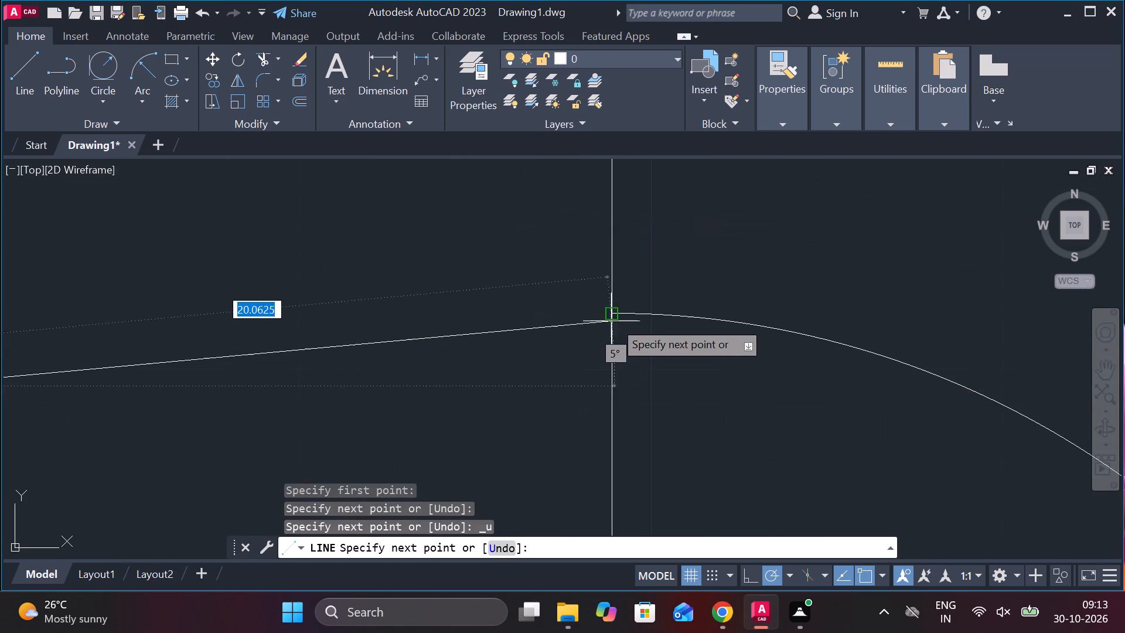
{"action": "left_click", "coordinate": [608, 310]}
{"action": "scroll", "coordinate": [625, 313], "scroll_direction": "down", "scroll_amount": 5}
{"action": "key", "text": "Escape"}
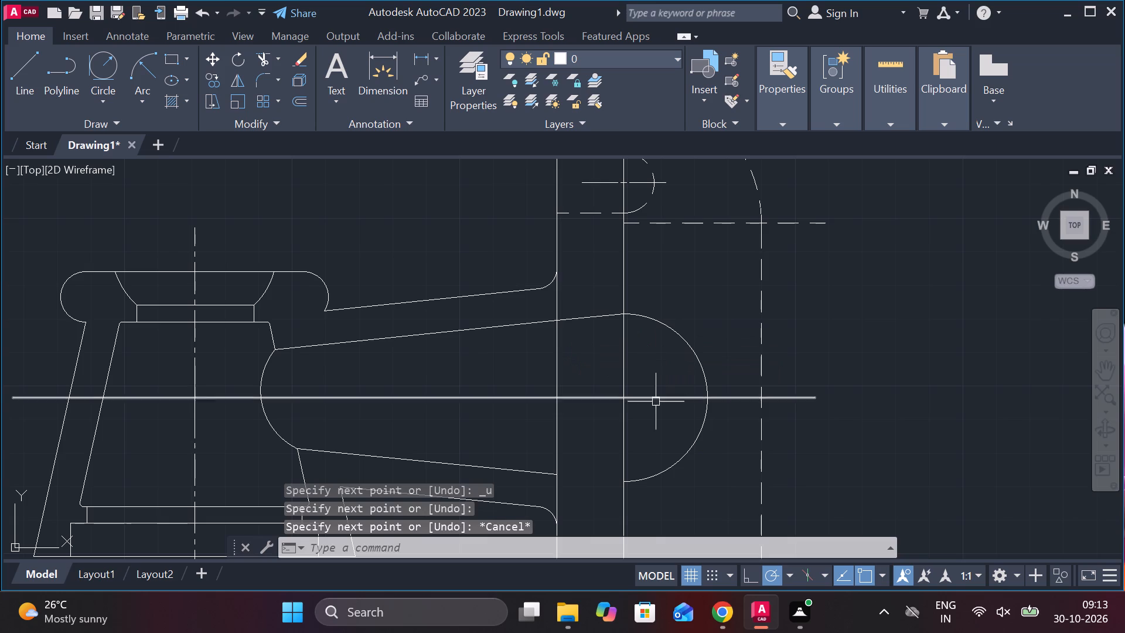
Draw a matching line from the lower tapering line's end at the near vertical edge to the arc's lower end.
{"action": "key", "text": "space"}
{"action": "left_click", "coordinate": [560, 473]}
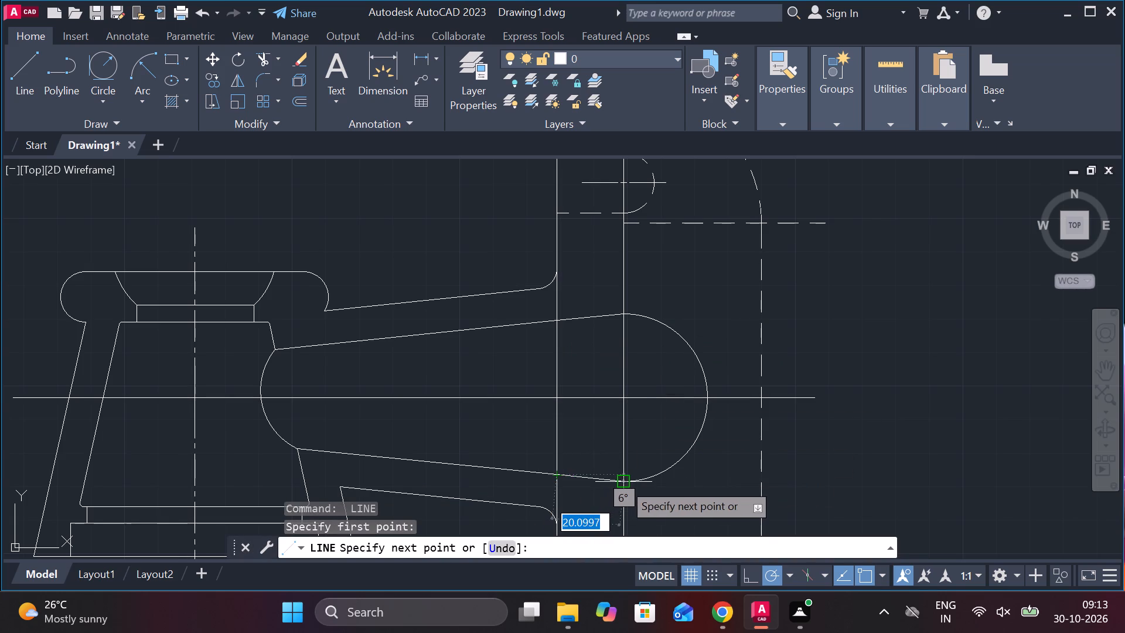
{"action": "left_click", "coordinate": [629, 482]}
{"action": "key", "text": "Escape"}
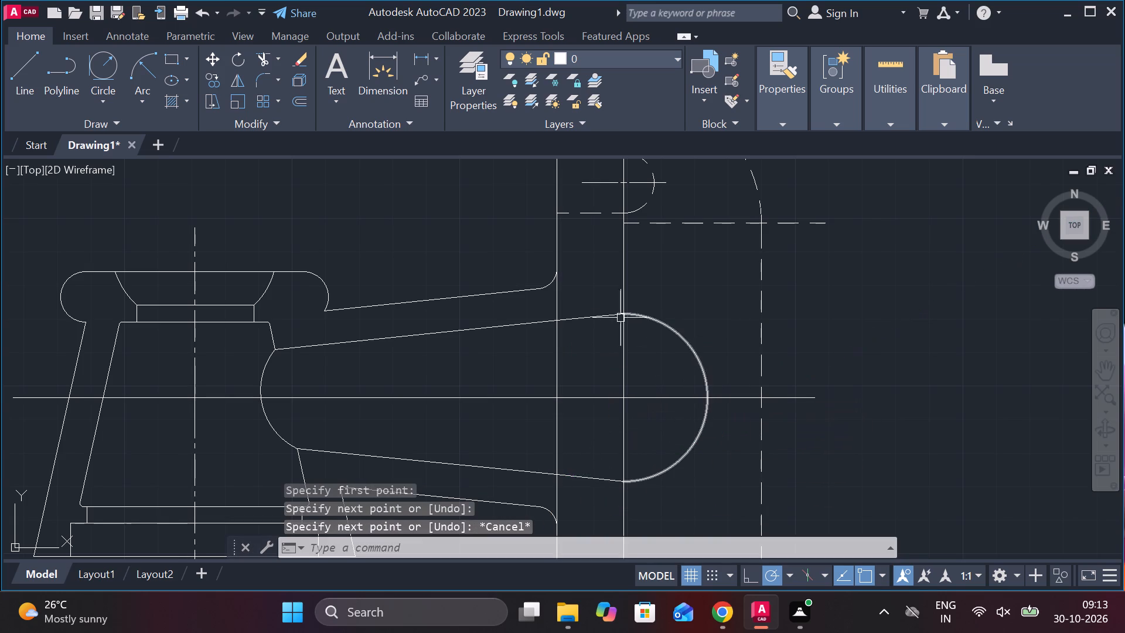
Change the linetype of the two short tapering segments and the arm's end arc to DASHED.
{"action": "left_click", "coordinate": [613, 315]}
{"action": "left_click", "coordinate": [597, 474]}
{"action": "left_click", "coordinate": [597, 478]}
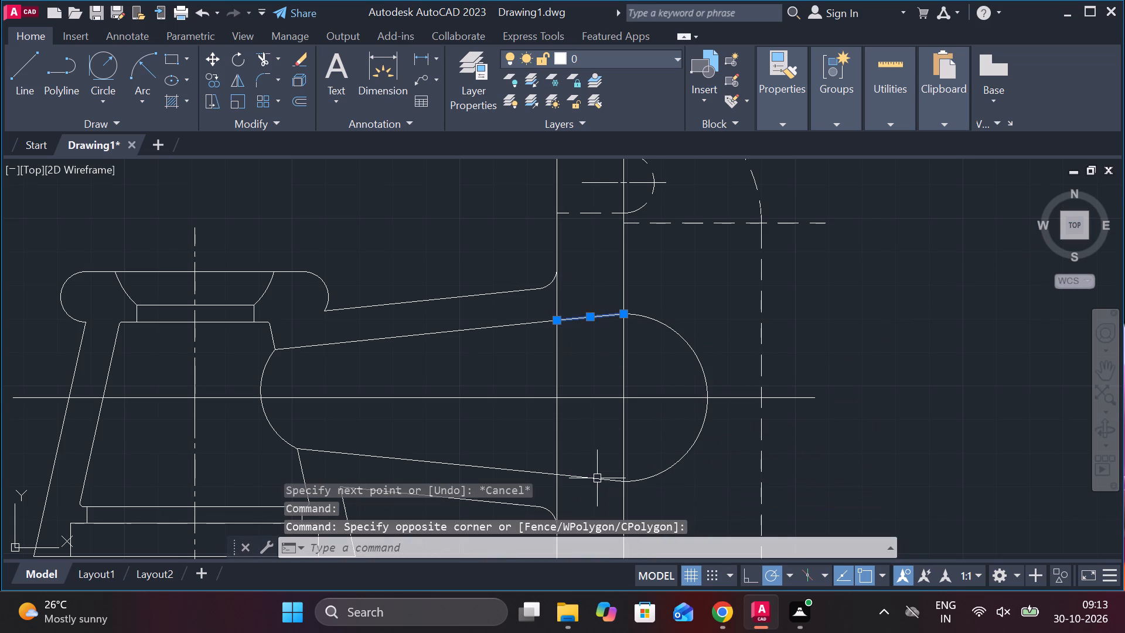
{"action": "left_click", "coordinate": [595, 480]}
{"action": "left_click", "coordinate": [669, 476]}
{"action": "double_click", "coordinate": [673, 467]}
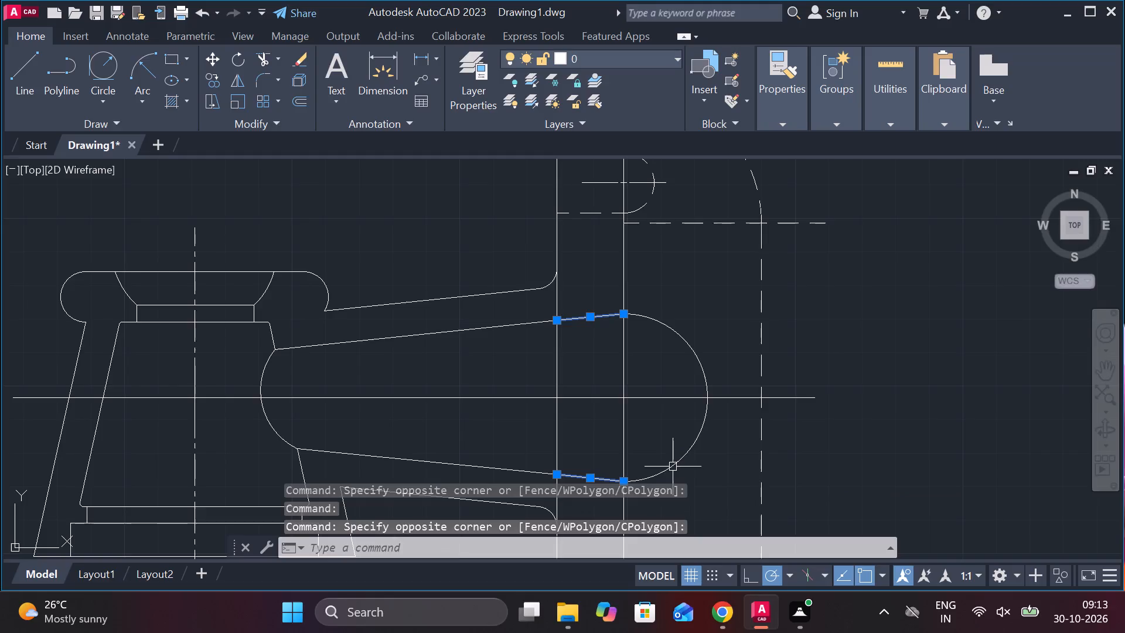
{"action": "left_click", "coordinate": [783, 131]}
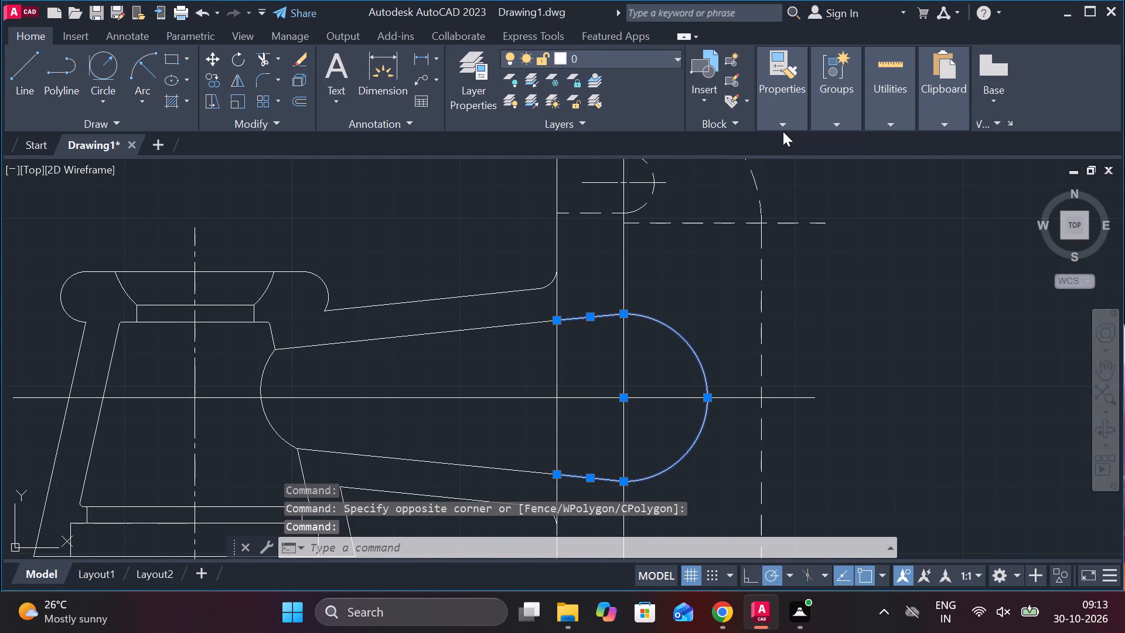
{"action": "double_click", "coordinate": [782, 119]}
{"action": "left_click", "coordinate": [966, 190]}
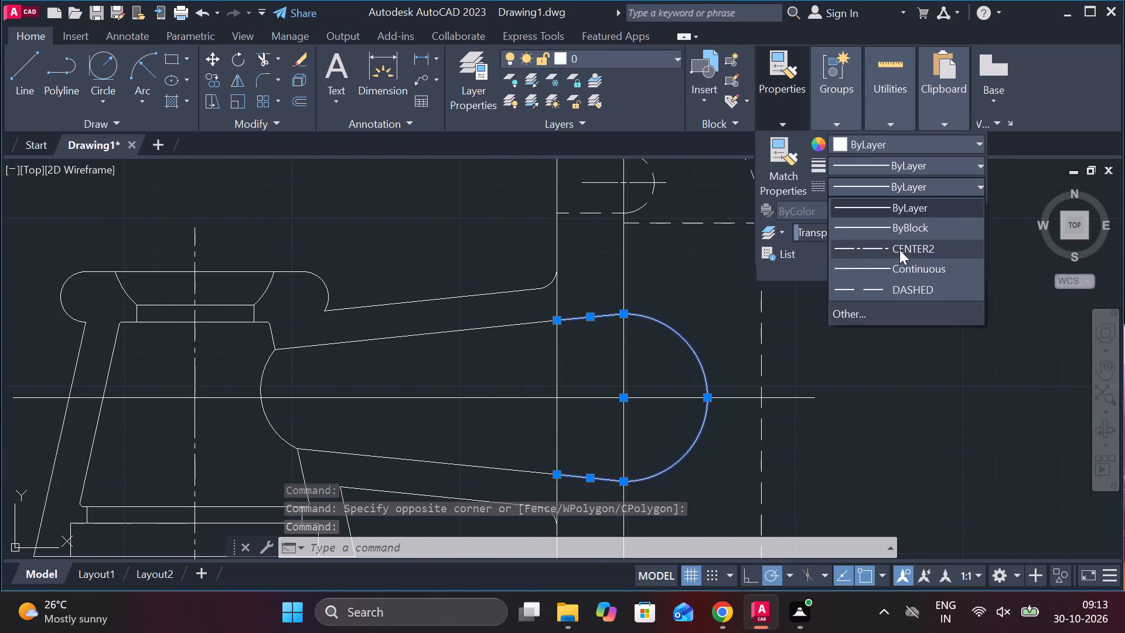
{"action": "left_click", "coordinate": [862, 282]}
{"action": "key", "text": "Escape"}
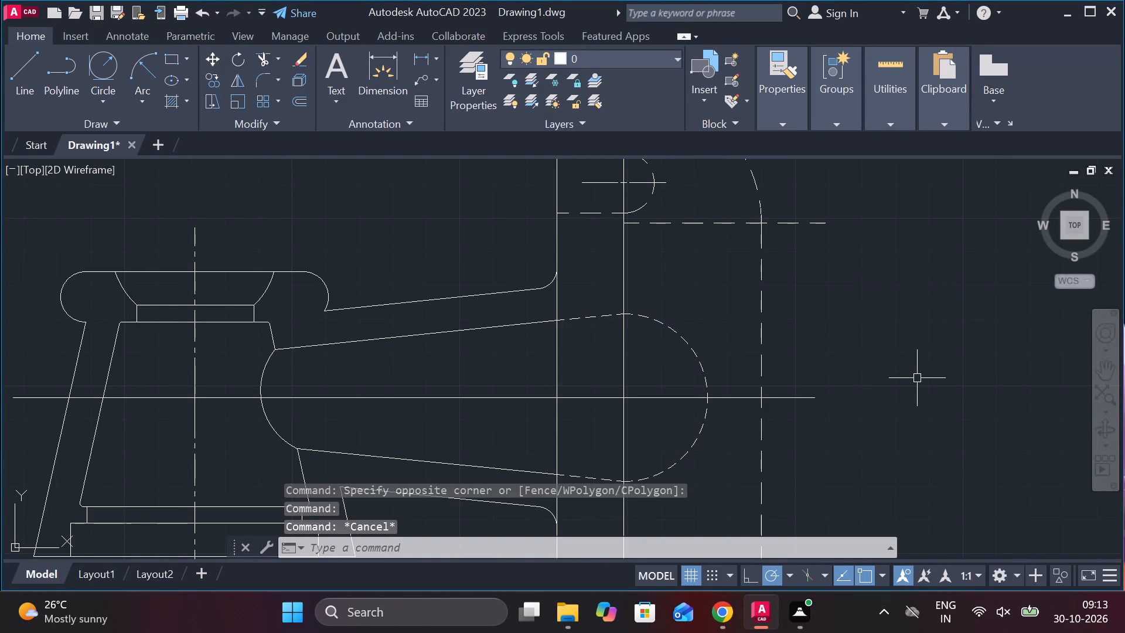
Draw a wavy spline break line across the arm from the upper offset line to the lower offset line.
{"action": "scroll", "coordinate": [917, 378], "scroll_direction": "down", "scroll_amount": 1}
{"action": "scroll", "coordinate": [668, 407], "scroll_direction": "up", "scroll_amount": 1}
{"action": "middle_click_drag", "start_coordinate": [632, 403], "coordinate": [683, 322]}
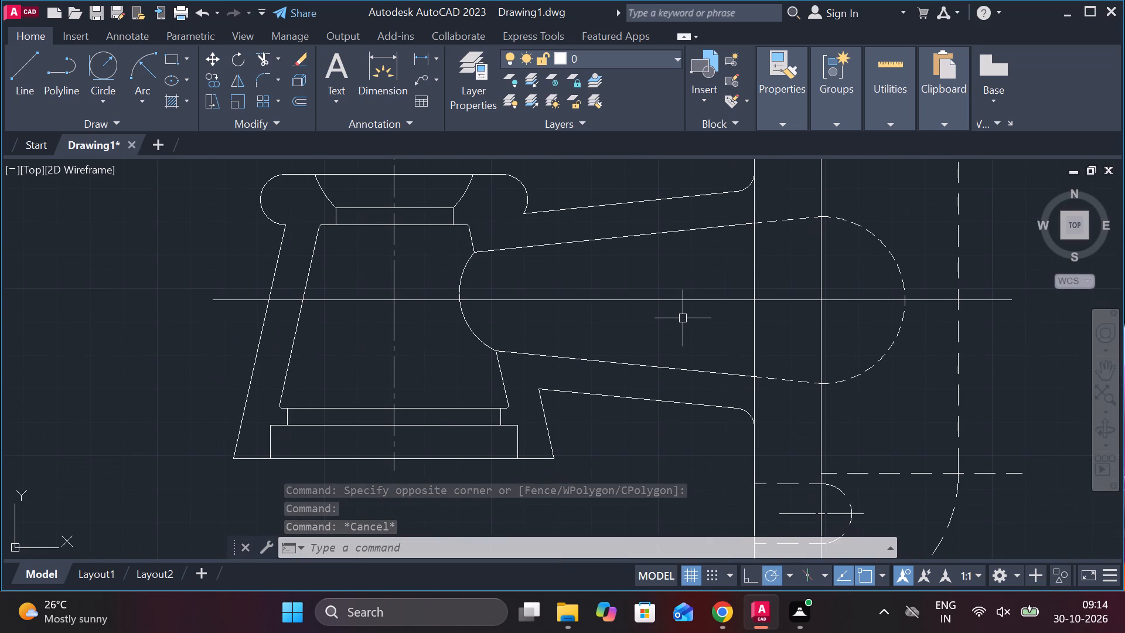
{"action": "type", "text": "sp"}
{"action": "left_click", "coordinate": [741, 369]}
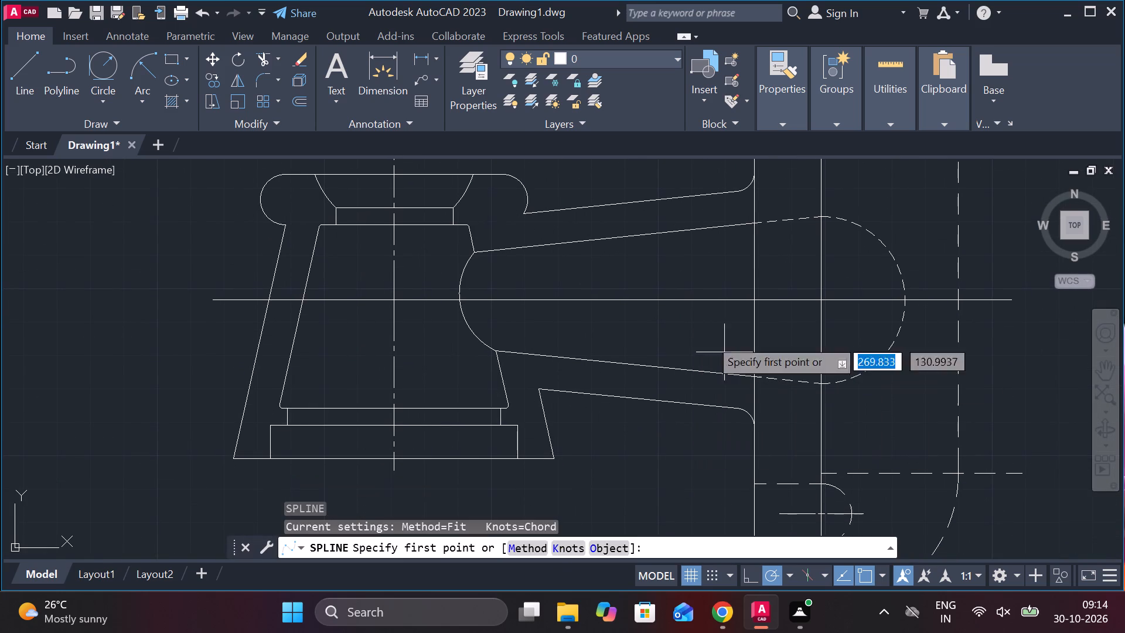
{"action": "left_click", "coordinate": [630, 199]}
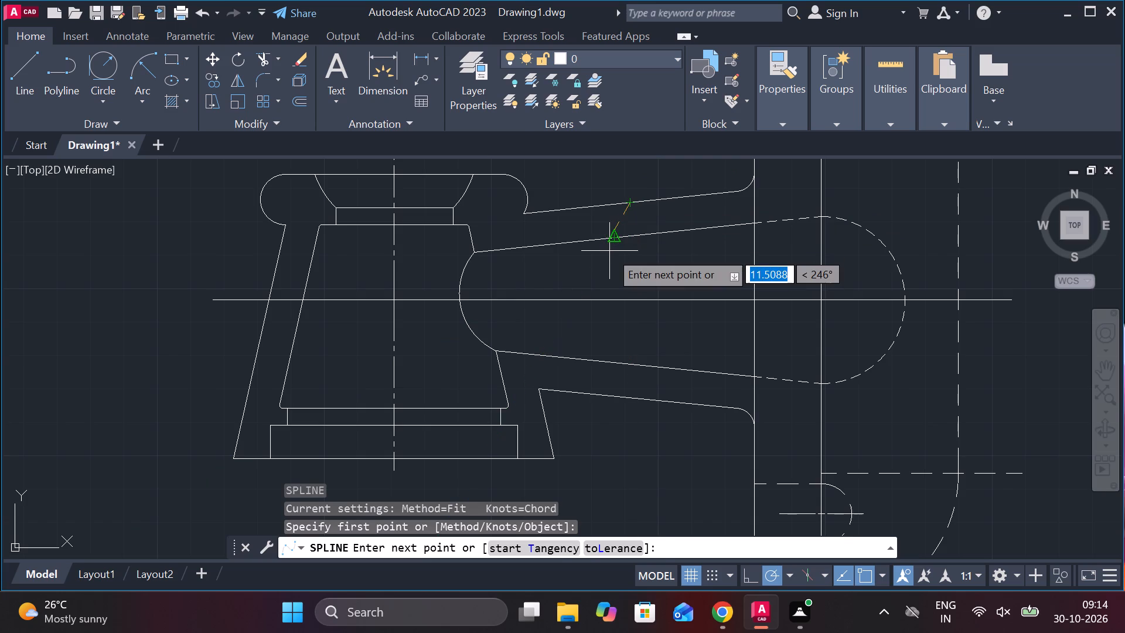
{"action": "left_click", "coordinate": [609, 251]}
{"action": "left_click", "coordinate": [607, 291]}
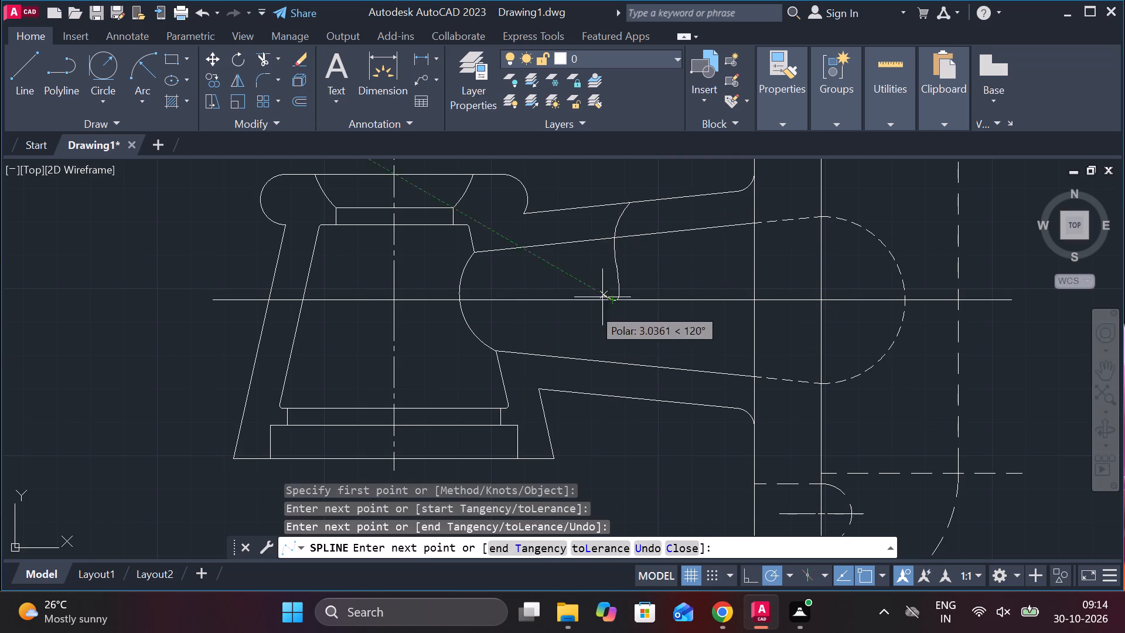
{"action": "left_click", "coordinate": [596, 328]}
{"action": "left_click", "coordinate": [608, 351]}
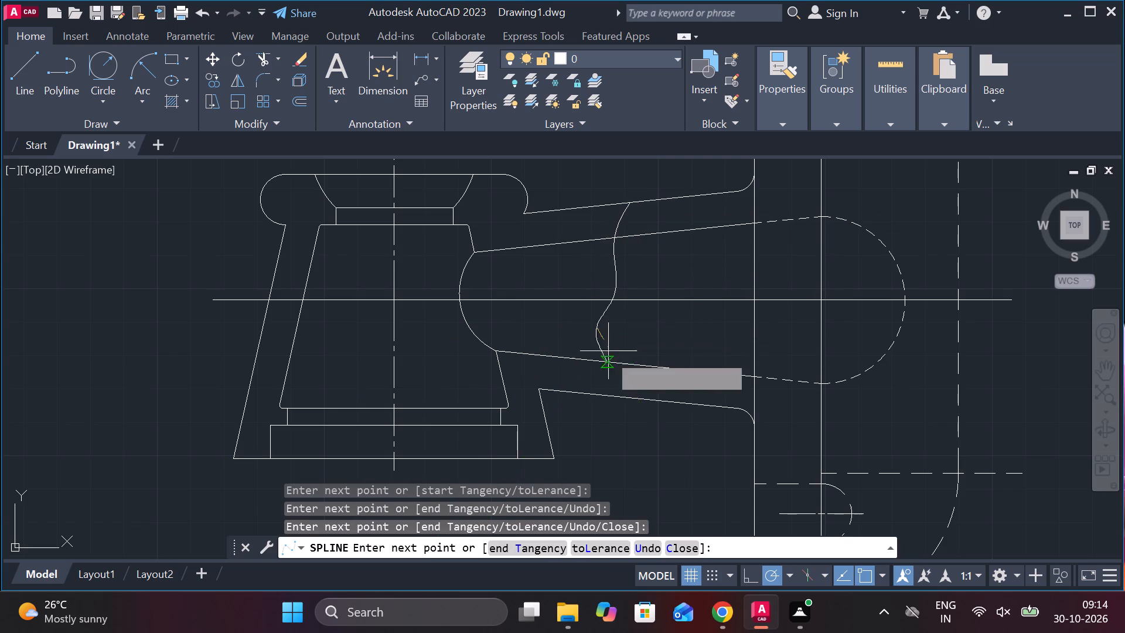
{"action": "left_click", "coordinate": [603, 390]}
{"action": "key", "text": "Return"}
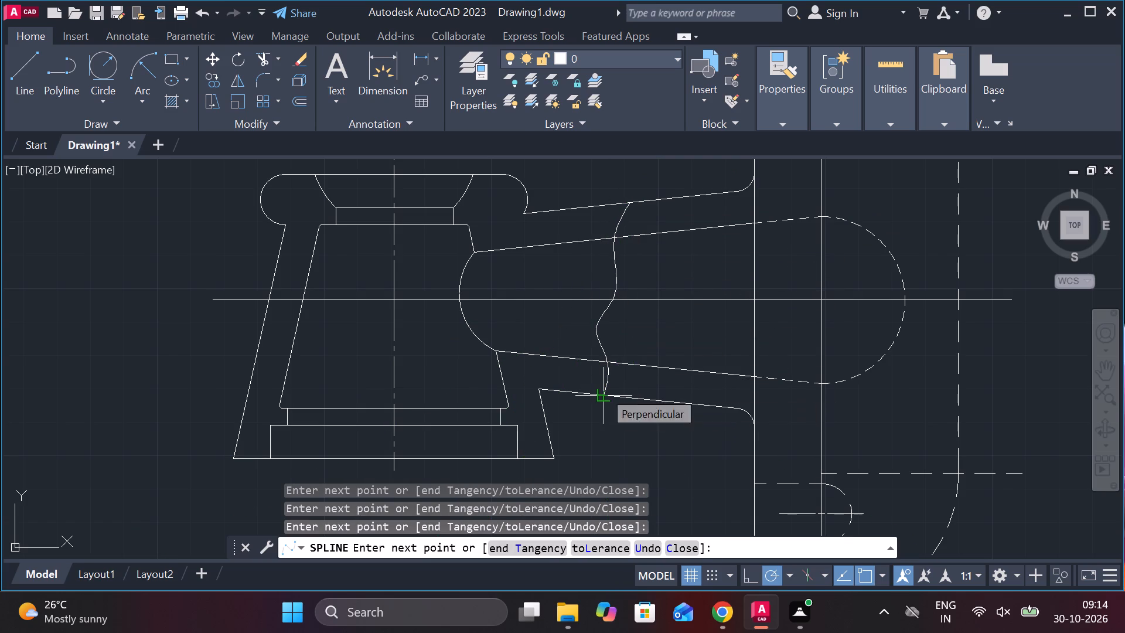
Trim both tapering lines between the spline break line and the body's near vertical edge.
{"action": "type", "text": "tr"}
{"action": "key", "text": "space"}
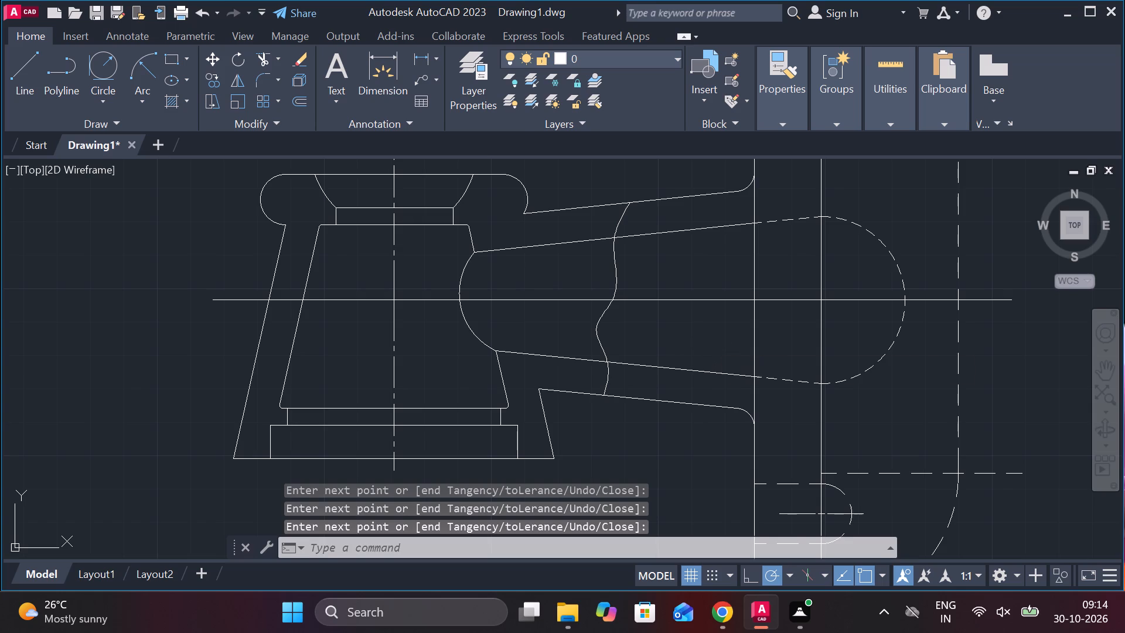
{"action": "left_click", "coordinate": [666, 371]}
{"action": "left_click", "coordinate": [682, 233]}
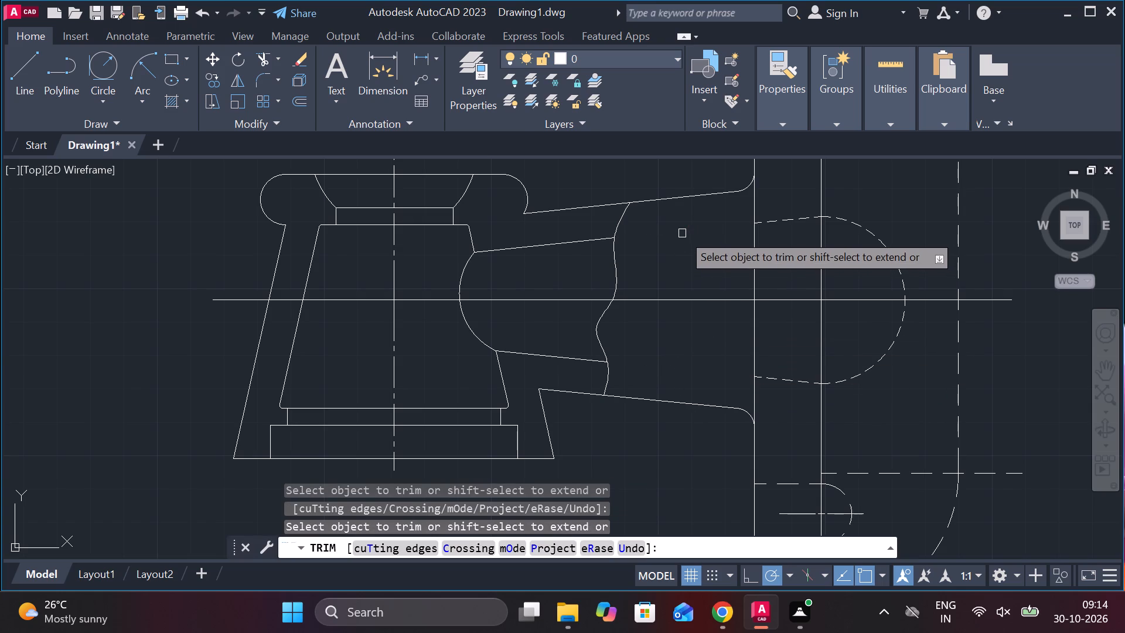
{"action": "key", "text": "Escape"}
Draw a separate line from the upper tapering line's end at the spline to the upper dashed segment's start.
{"action": "key", "text": "l"}
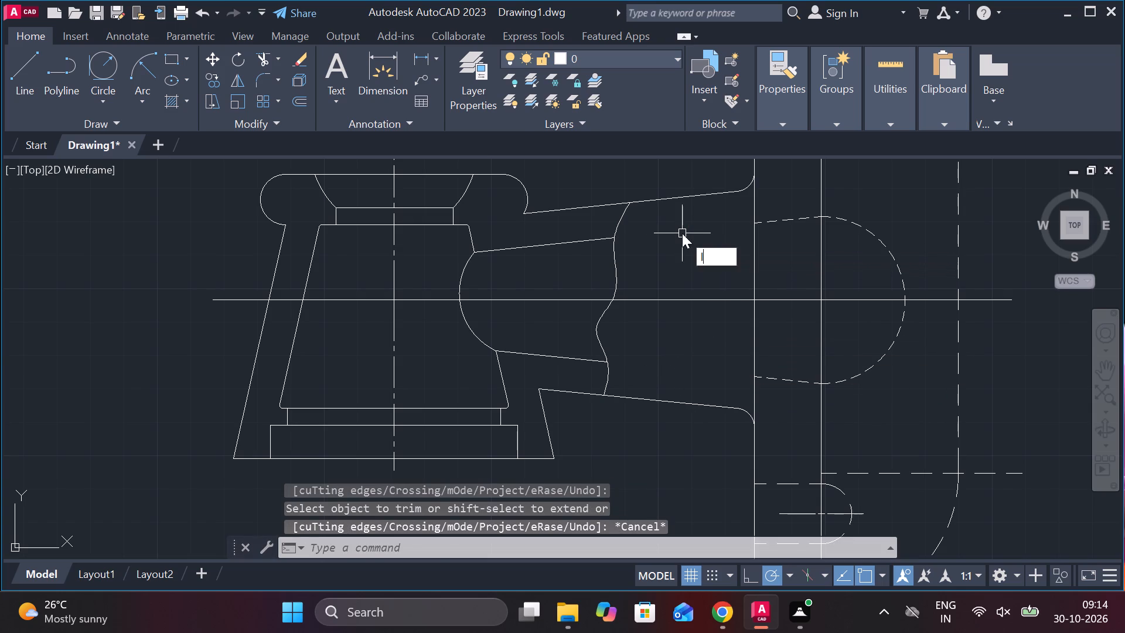
{"action": "key", "text": "Return"}
{"action": "left_click", "coordinate": [617, 236]}
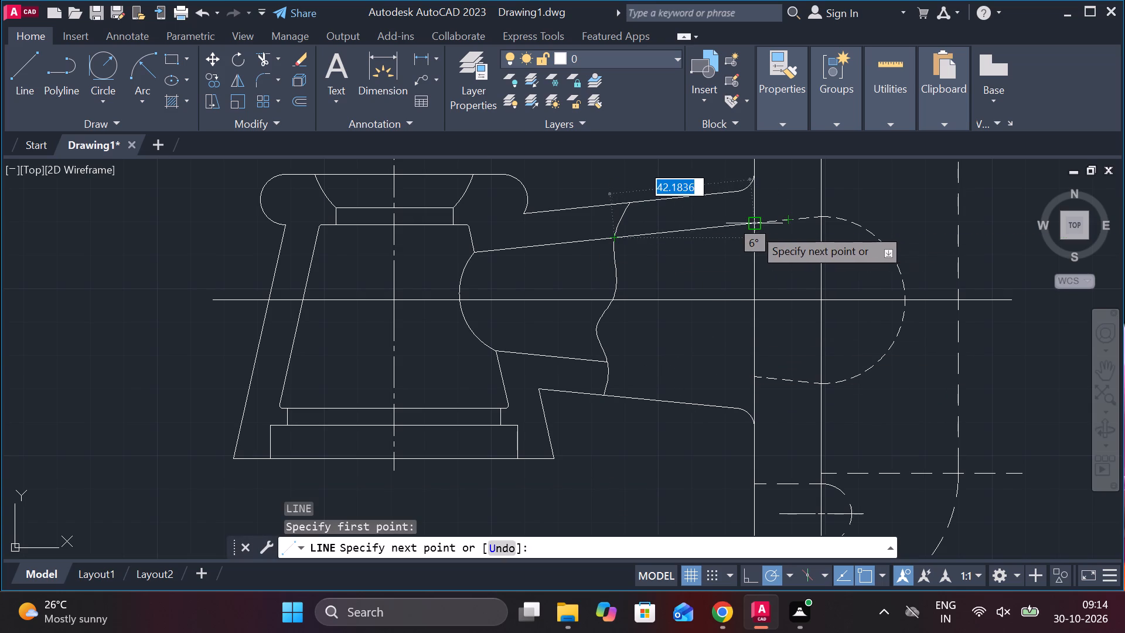
{"action": "left_click", "coordinate": [750, 226]}
{"action": "key", "text": "Escape"}
Draw a separate line from the lower tapering line's end at the spline to the lower dashed segment's start.
{"action": "key", "text": "space"}
{"action": "left_click", "coordinate": [612, 367]}
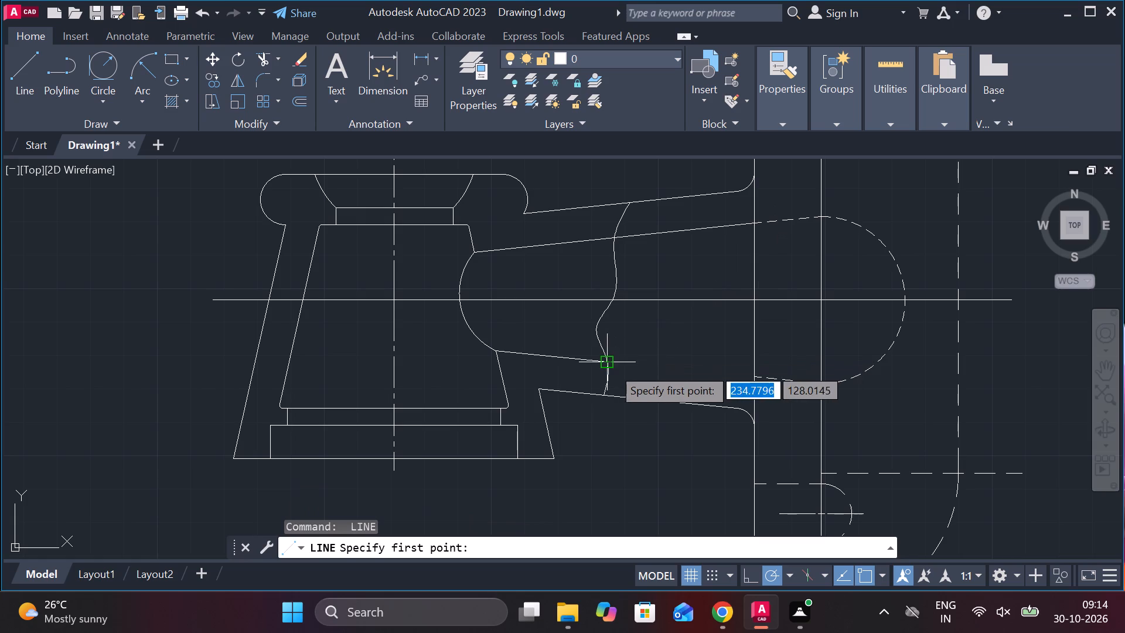
{"action": "left_click", "coordinate": [749, 379]}
{"action": "key", "text": "Escape"}
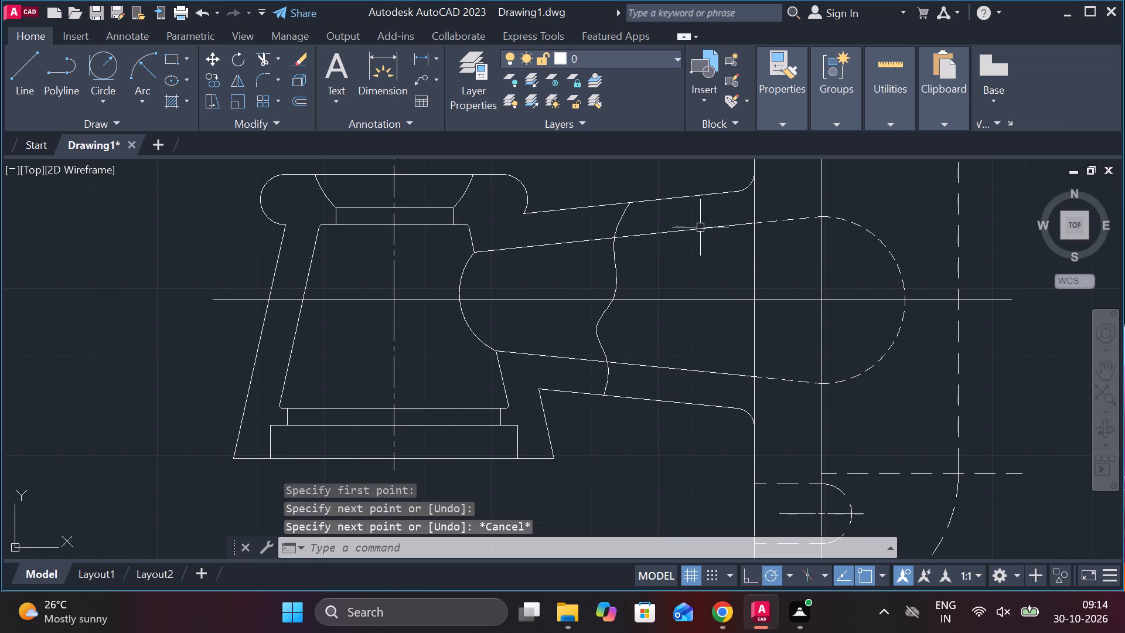
Change the linetype of the two tapering lines between the spline break line and the body to DASHED.
{"action": "left_click", "coordinate": [694, 233]}
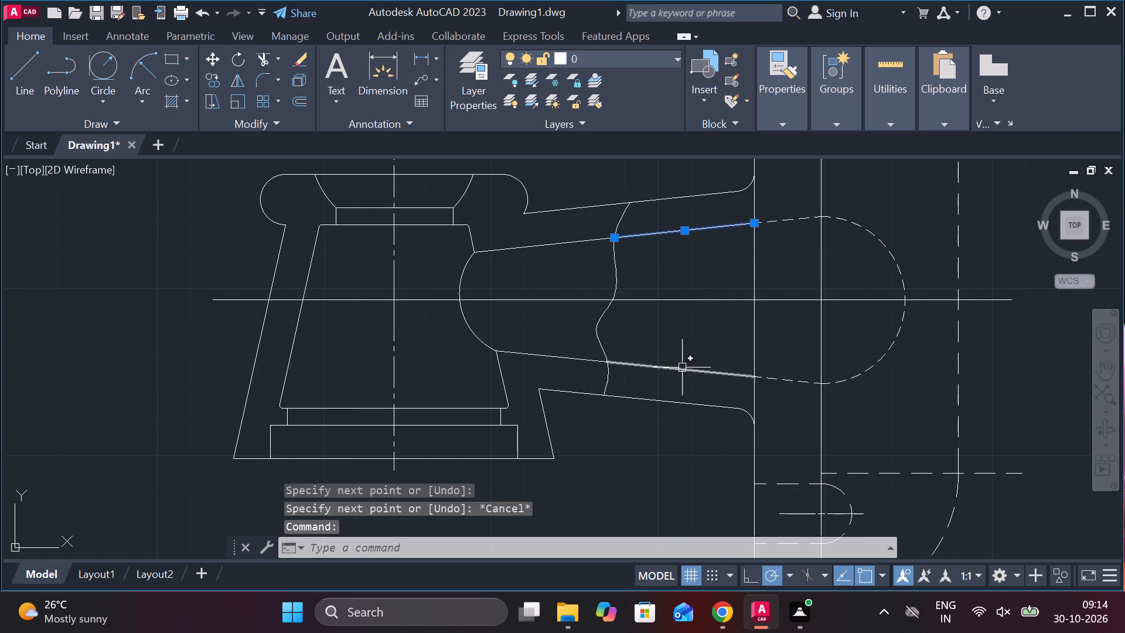
{"action": "left_click", "coordinate": [682, 367]}
{"action": "left_click", "coordinate": [791, 124]}
{"action": "left_click", "coordinate": [896, 188]}
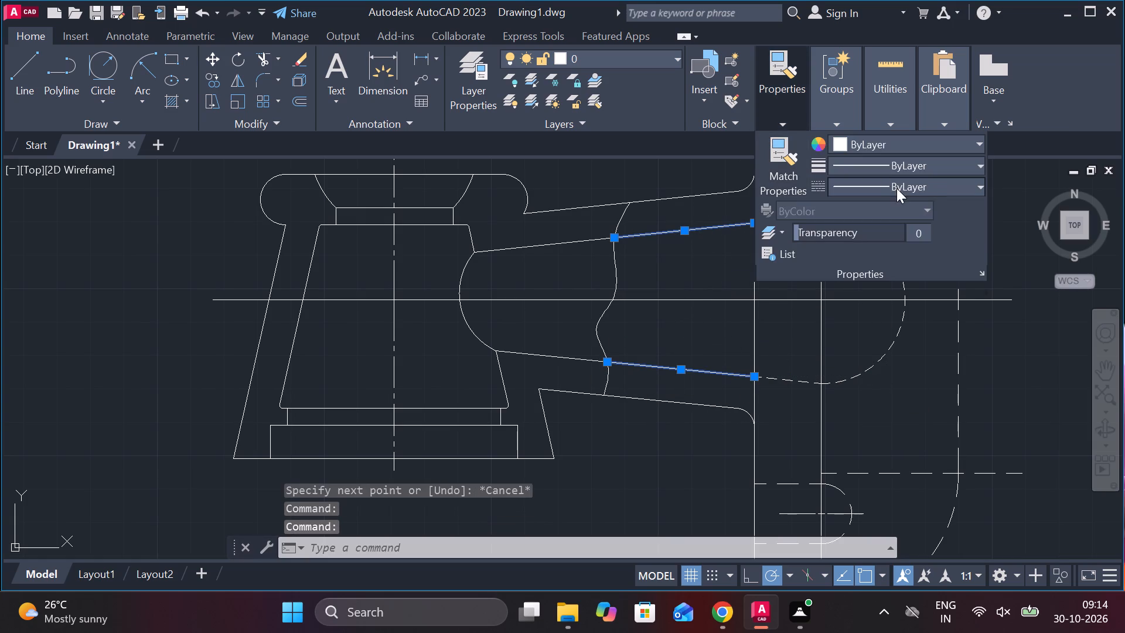
{"action": "double_click", "coordinate": [881, 277]}
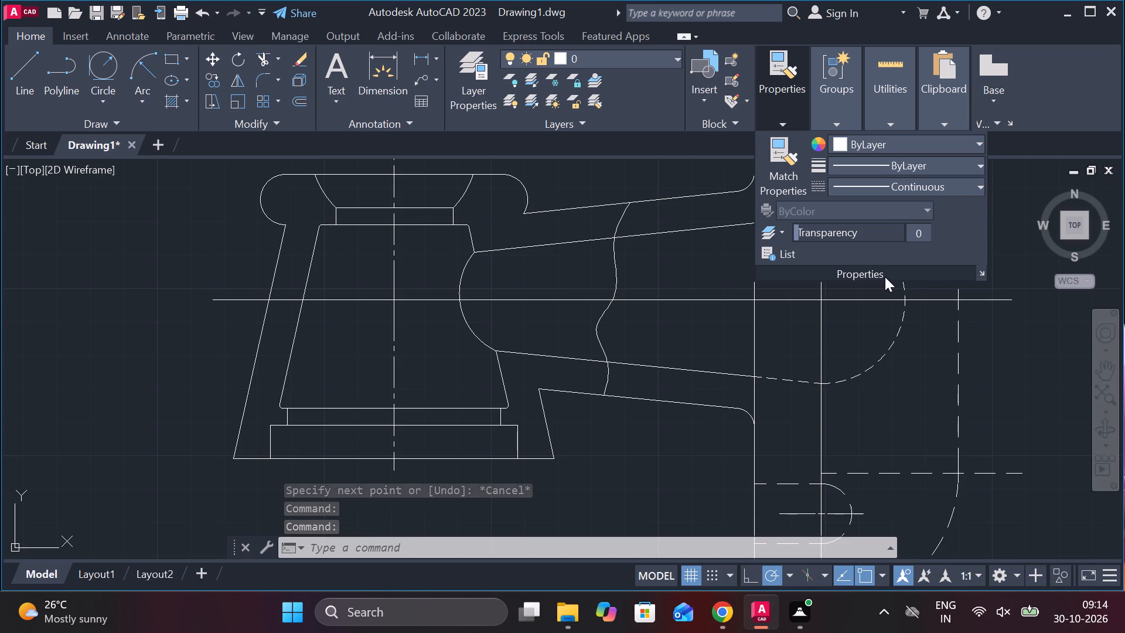
{"action": "left_click", "coordinate": [887, 175]}
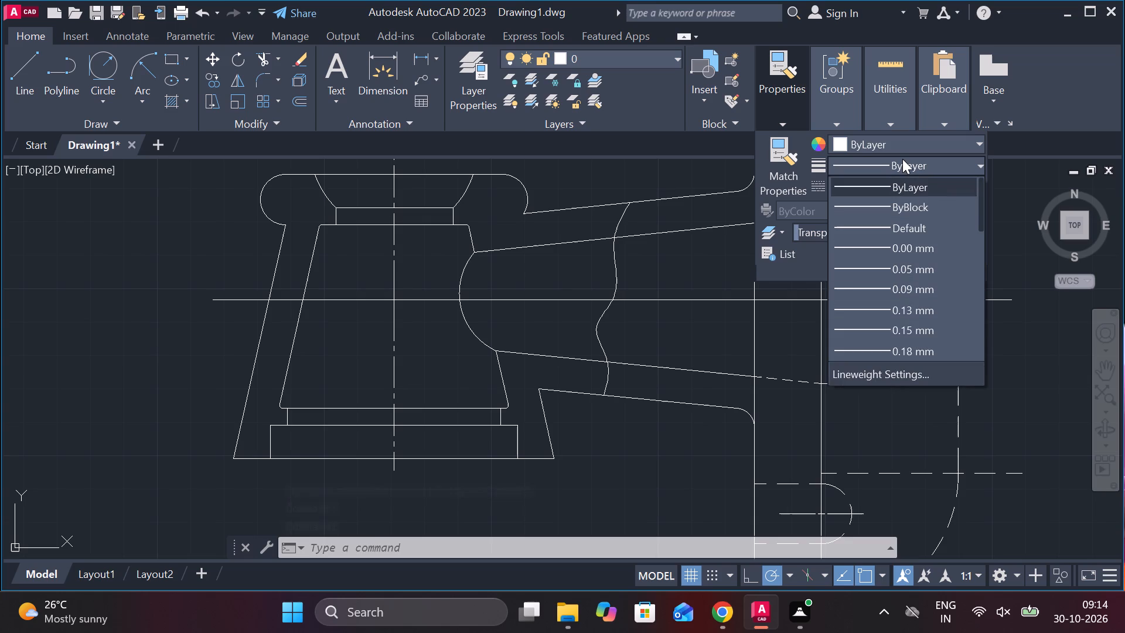
{"action": "left_click", "coordinate": [902, 159]}
{"action": "left_click", "coordinate": [883, 184]}
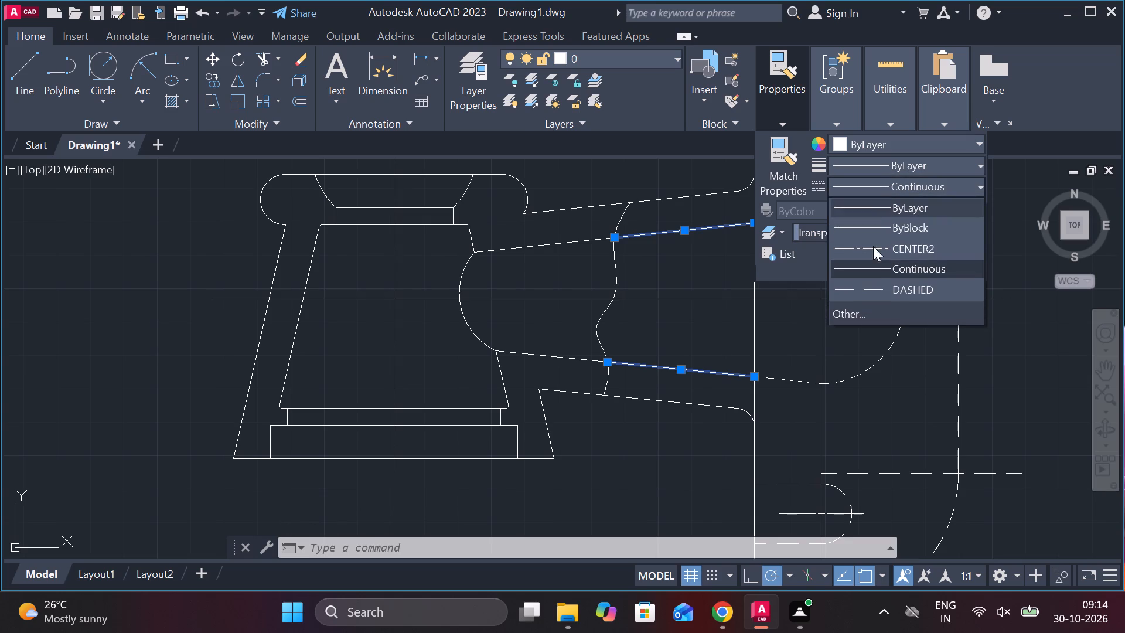
{"action": "left_click", "coordinate": [853, 288]}
{"action": "key", "text": "Escape"}
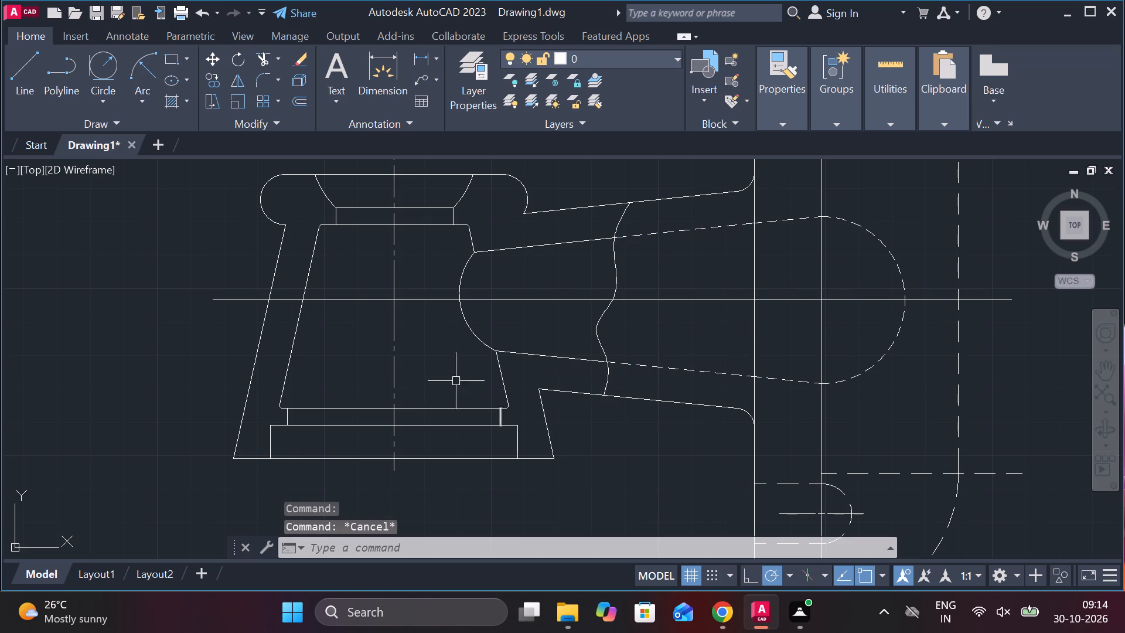
Change the linetype of the long horizontal centre line through the profile and arm to CENTER2.
{"action": "middle_click_drag", "start_coordinate": [452, 375], "coordinate": [468, 369]}
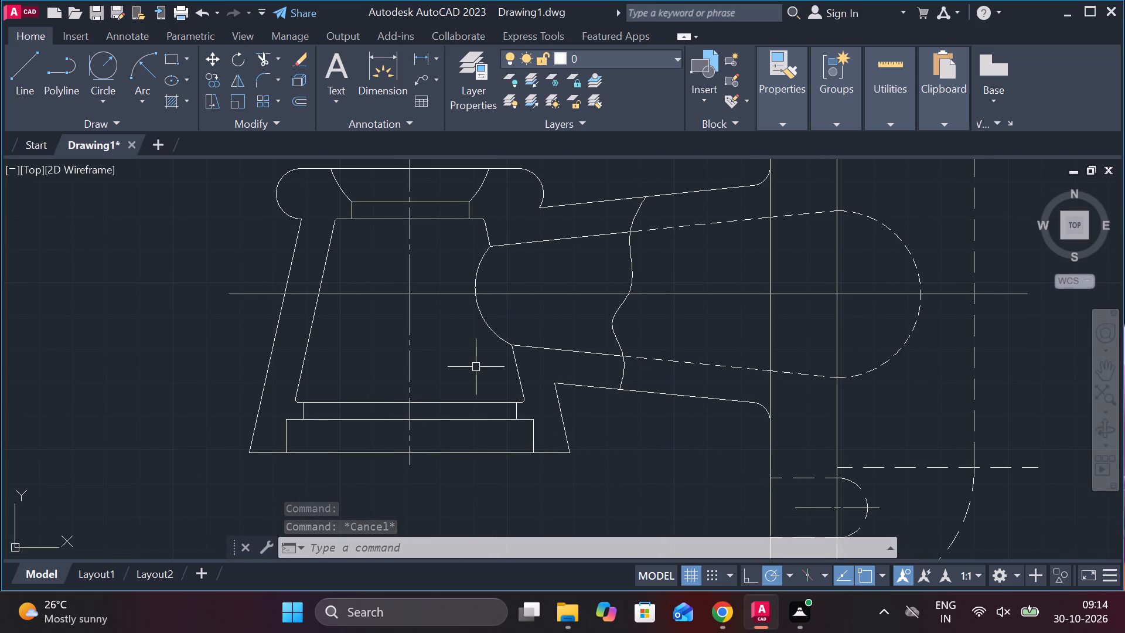
{"action": "scroll", "coordinate": [897, 281], "scroll_direction": "down", "scroll_amount": 2}
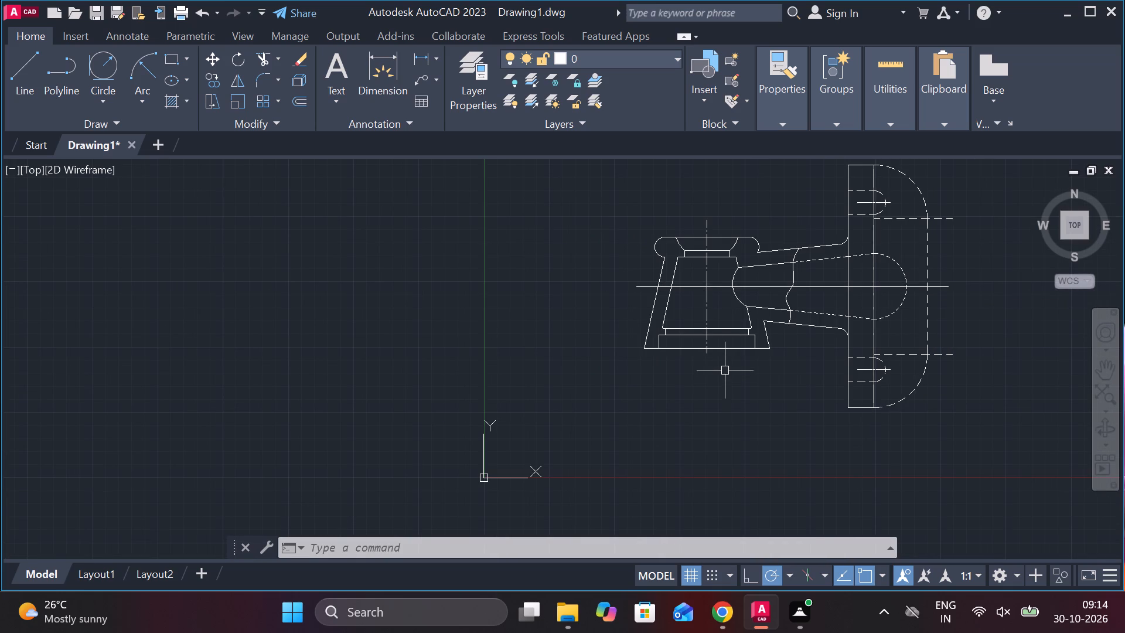
{"action": "scroll", "coordinate": [669, 275], "scroll_direction": "up", "scroll_amount": 1}
{"action": "middle_click_drag", "start_coordinate": [667, 341], "coordinate": [574, 267]}
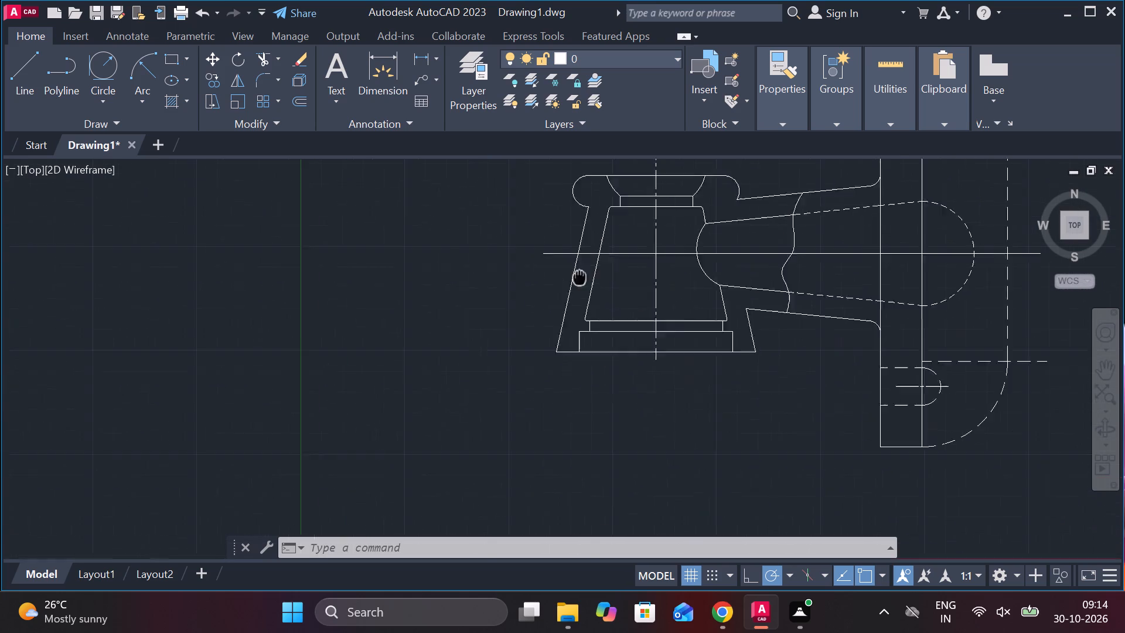
{"action": "middle_click_drag", "start_coordinate": [589, 219], "coordinate": [530, 302]}
{"action": "left_click", "coordinate": [594, 303]}
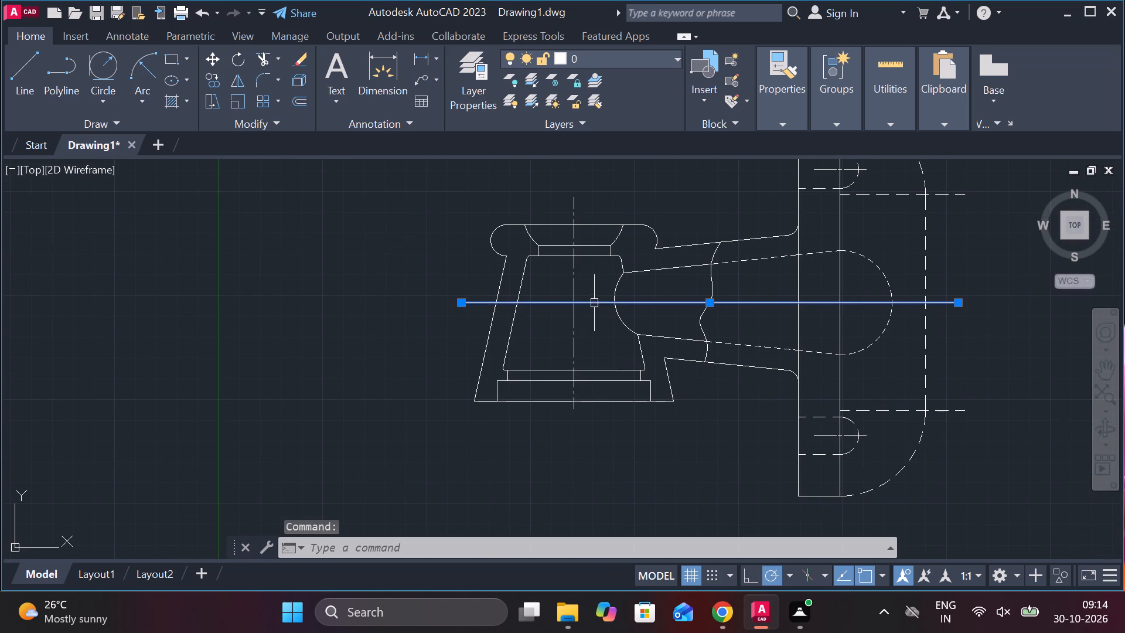
{"action": "left_click", "coordinate": [780, 120]}
{"action": "left_click", "coordinate": [883, 179]}
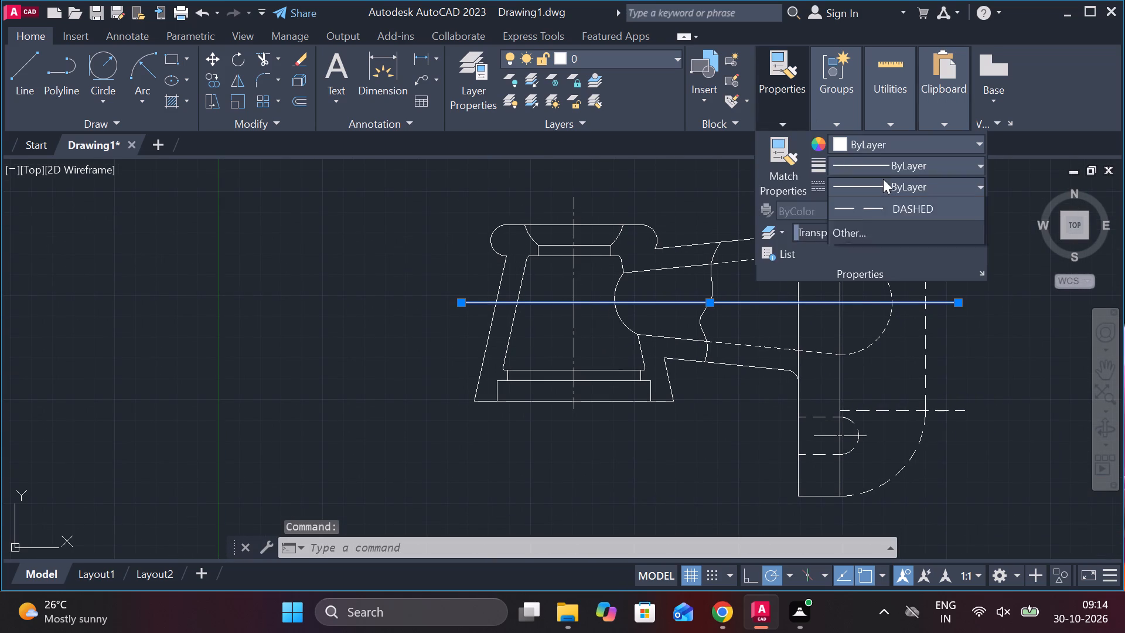
{"action": "double_click", "coordinate": [898, 249]}
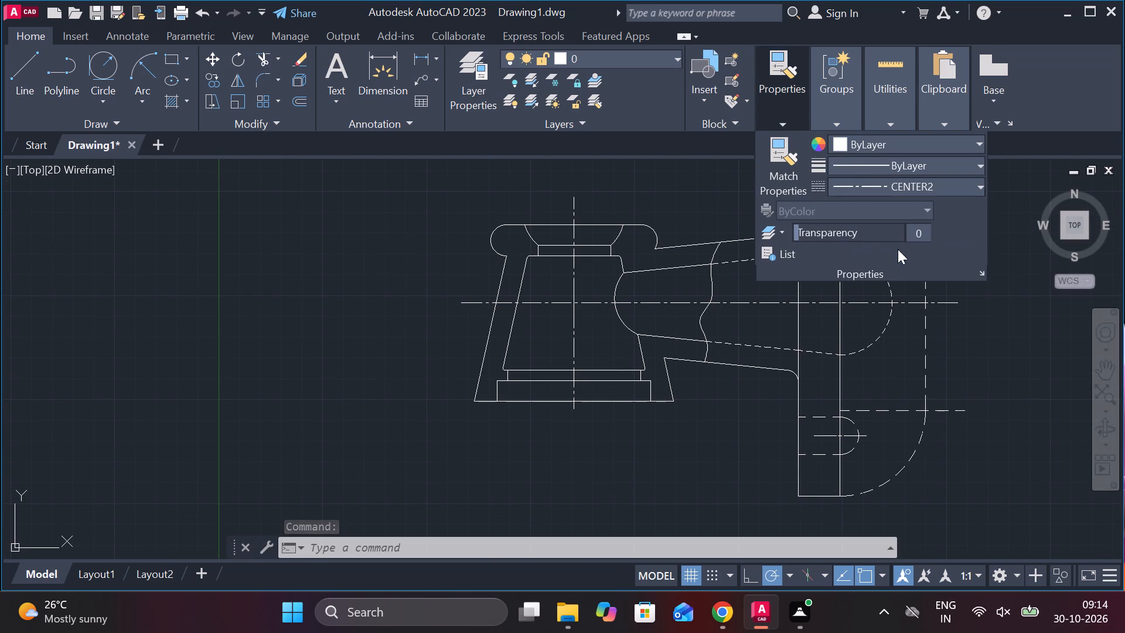
{"action": "key", "text": "Escape"}
Stretch the lower end of the profile's vertical centre line straight down, well below the front view and the X axis.
{"action": "scroll", "coordinate": [603, 452], "scroll_direction": "down", "scroll_amount": 1}
{"action": "middle_click_drag", "start_coordinate": [645, 476], "coordinate": [596, 427]}
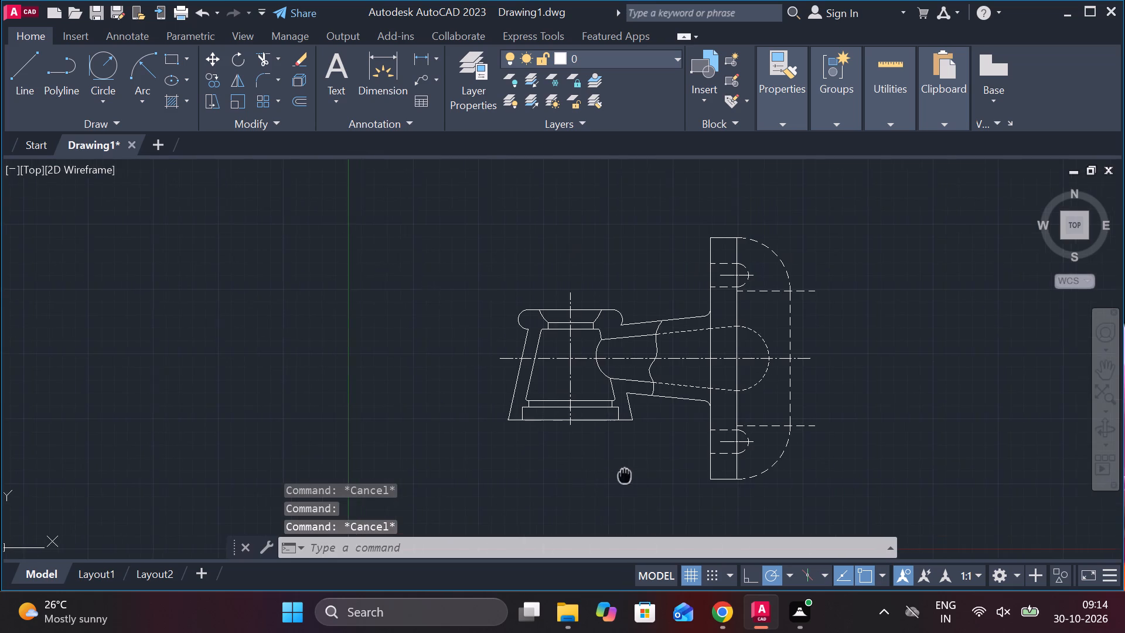
{"action": "middle_click_drag", "start_coordinate": [596, 427], "coordinate": [583, 372]}
{"action": "scroll", "coordinate": [592, 341], "scroll_direction": "up", "scroll_amount": 1}
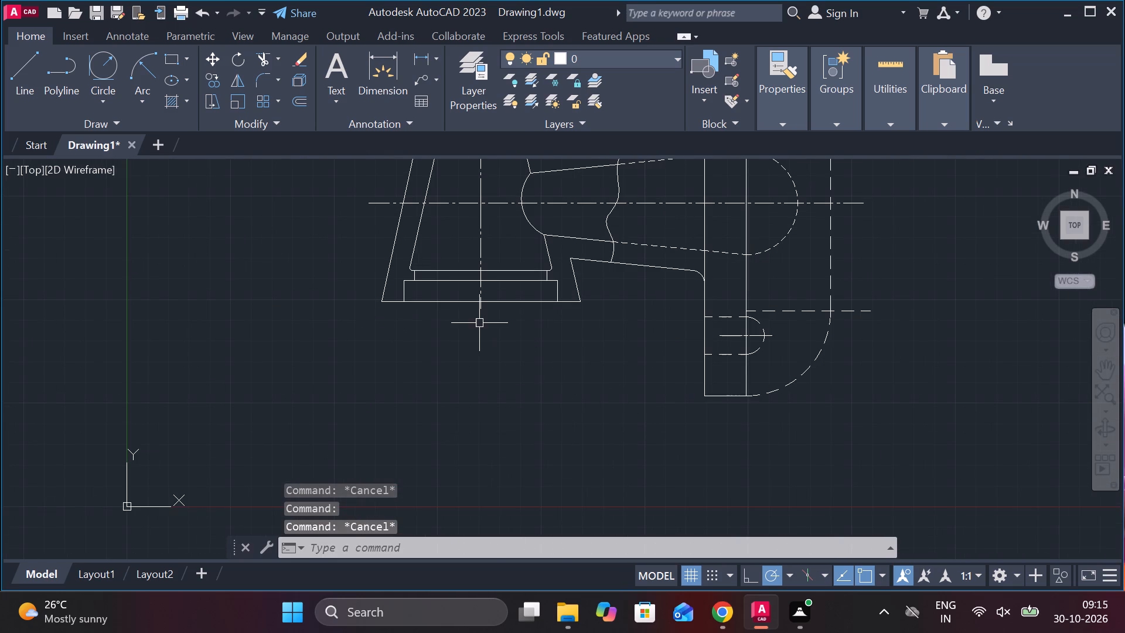
{"action": "left_click", "coordinate": [478, 308]}
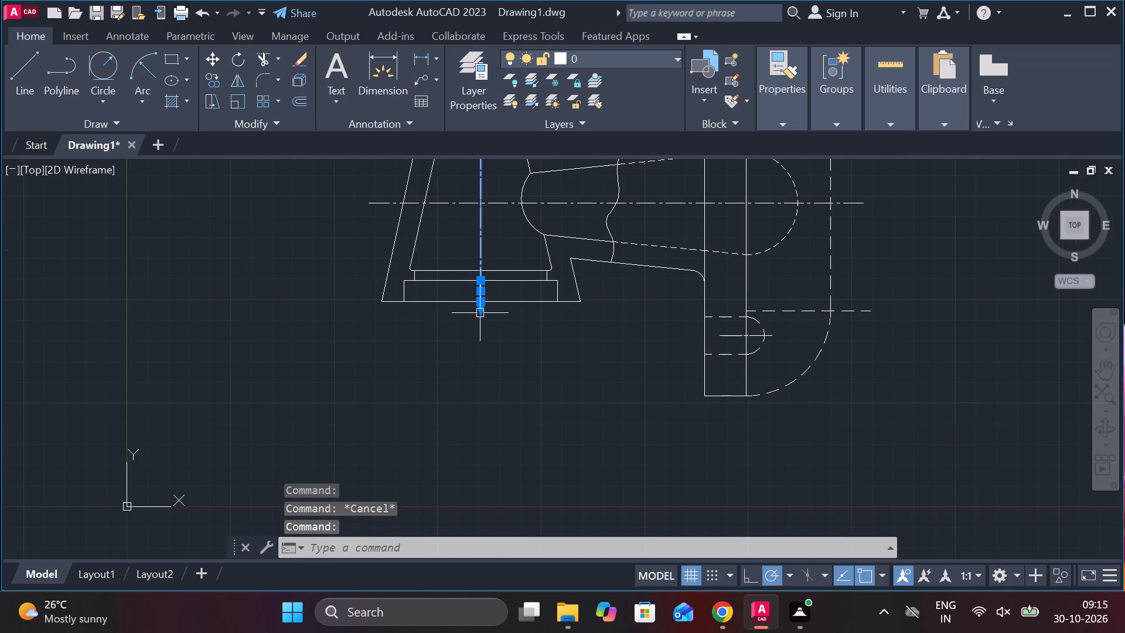
{"action": "left_click", "coordinate": [480, 311]}
{"action": "scroll", "coordinate": [502, 447], "scroll_direction": "down", "scroll_amount": 1}
{"action": "middle_click_drag", "start_coordinate": [502, 448], "coordinate": [481, 335]}
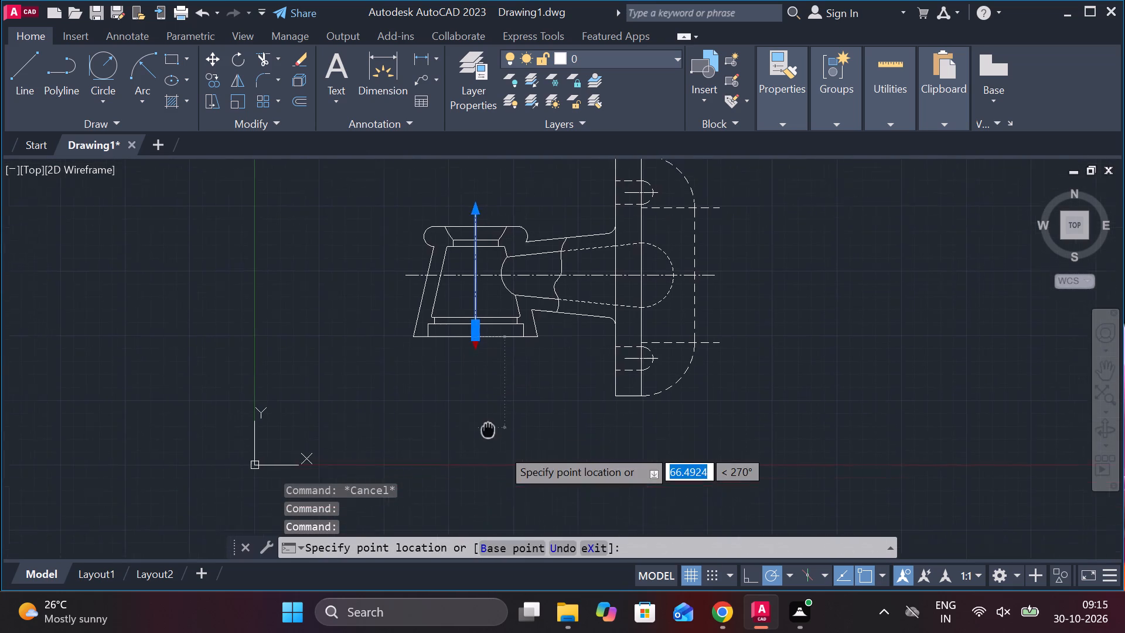
{"action": "middle_click_drag", "start_coordinate": [481, 335], "coordinate": [490, 285]}
{"action": "left_click", "coordinate": [490, 466]}
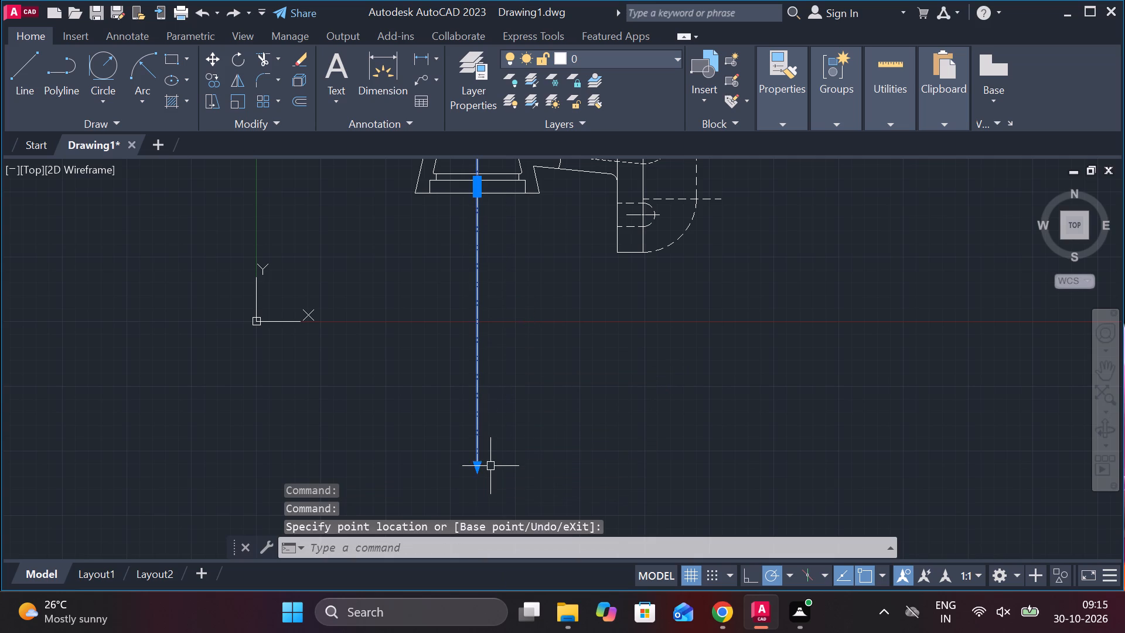
{"action": "key", "text": "Escape"}
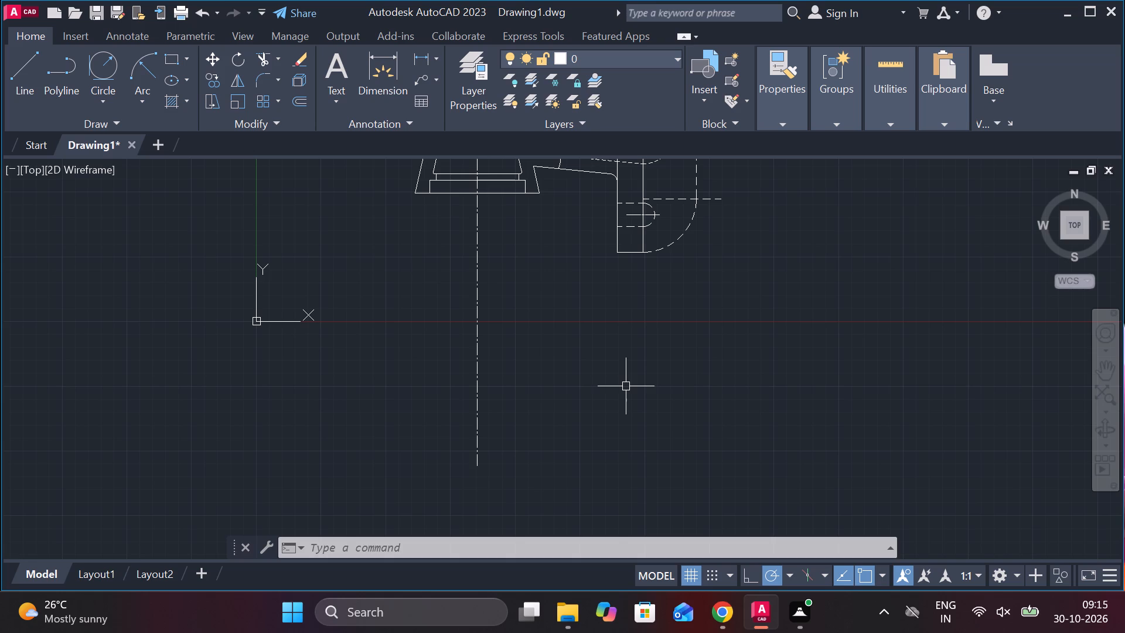
Draw a circle of diameter 94 centred on the extended vertical centre line below the front view.
{"action": "scroll", "coordinate": [626, 386], "scroll_direction": "down", "scroll_amount": 1}
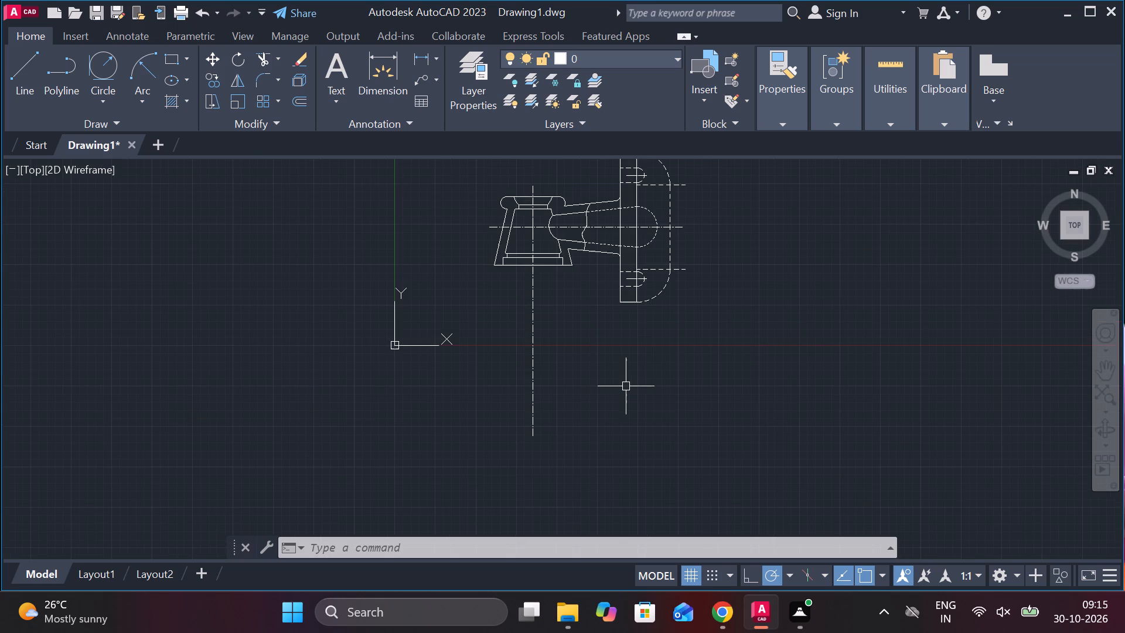
{"action": "type", "text": "c"}
{"action": "key", "text": "space"}
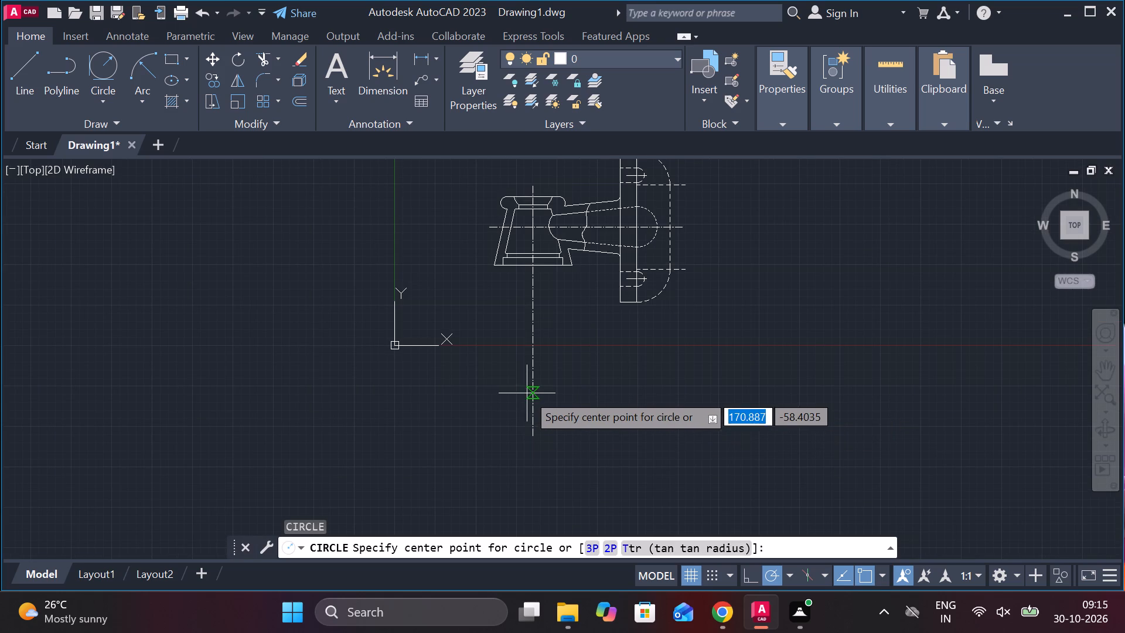
{"action": "scroll", "coordinate": [527, 393], "scroll_direction": "up", "scroll_amount": 2}
{"action": "left_click", "coordinate": [533, 381]}
{"action": "type", "text": "d"}
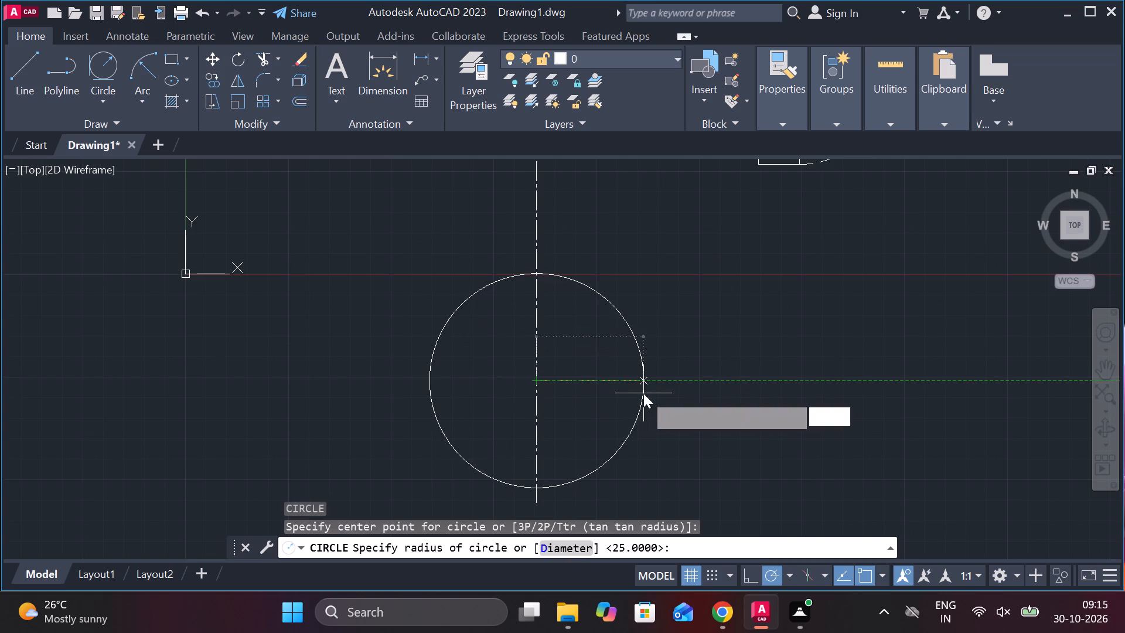
{"action": "key", "text": "space"}
{"action": "key", "text": "9"}
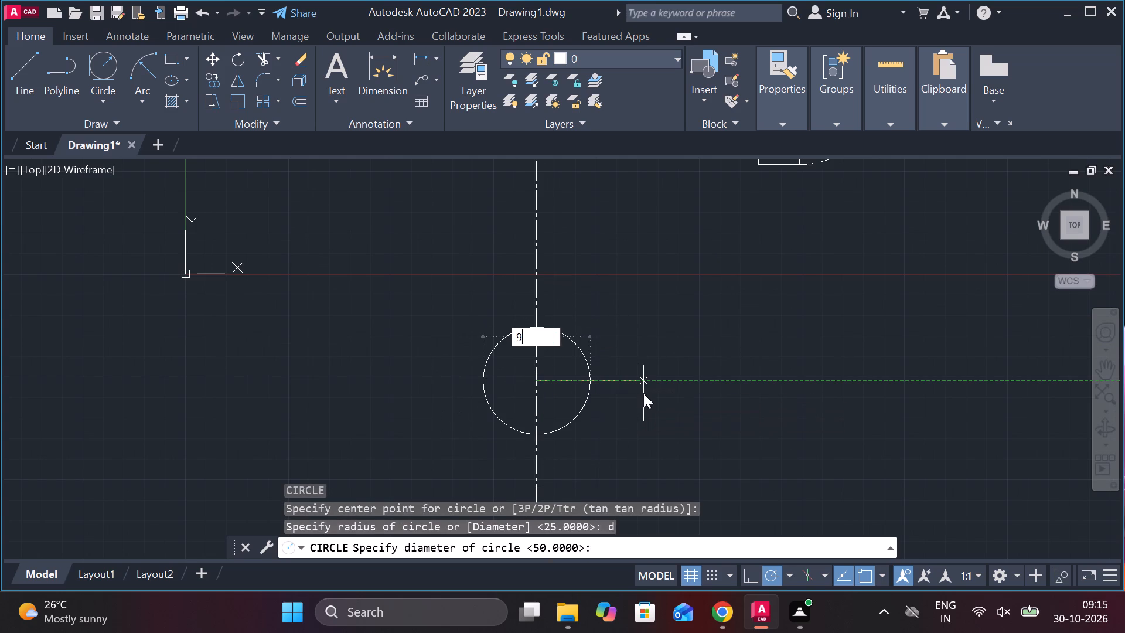
{"action": "key", "text": "4"}
{"action": "key", "text": "space"}
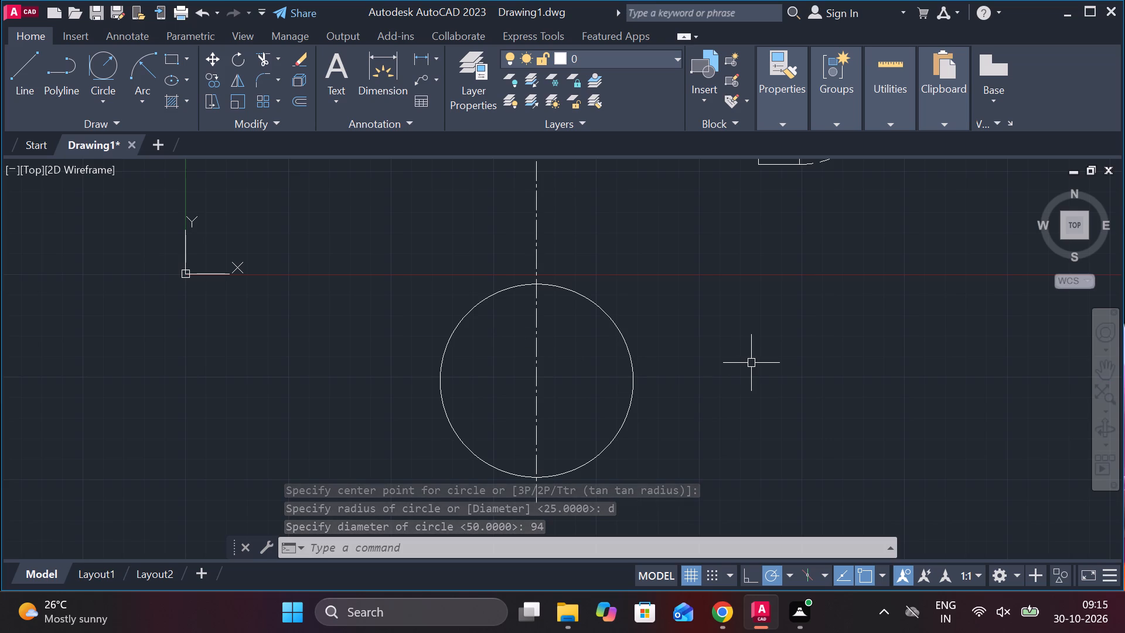
Draw a concentric circle of diameter 74 inside the 94-diameter circle.
{"action": "key", "text": "space"}
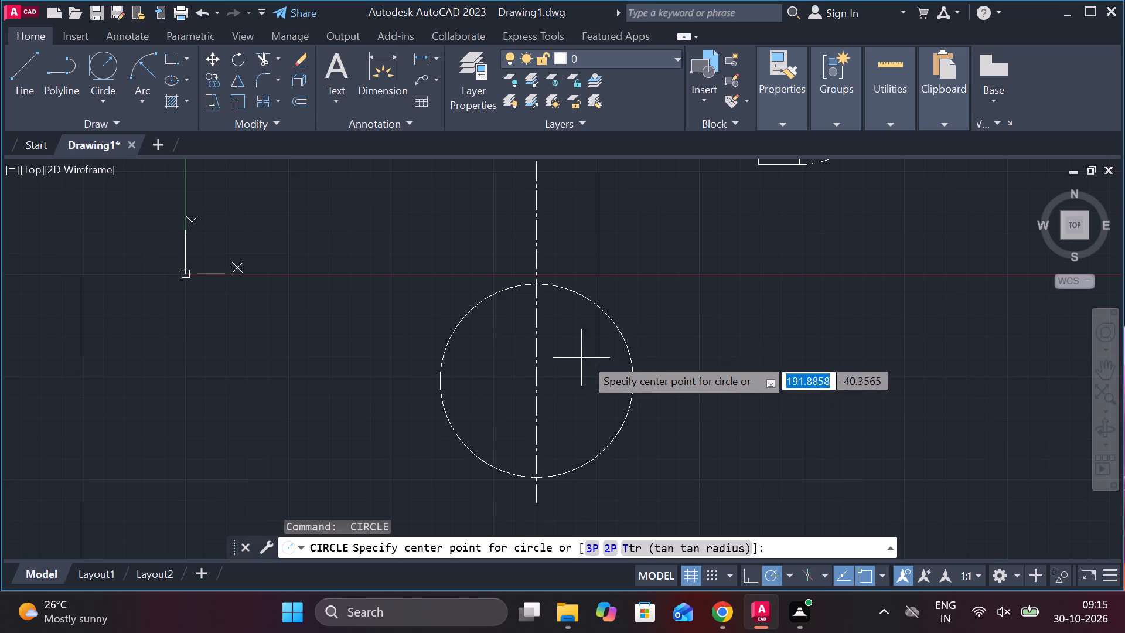
{"action": "left_click", "coordinate": [540, 381]}
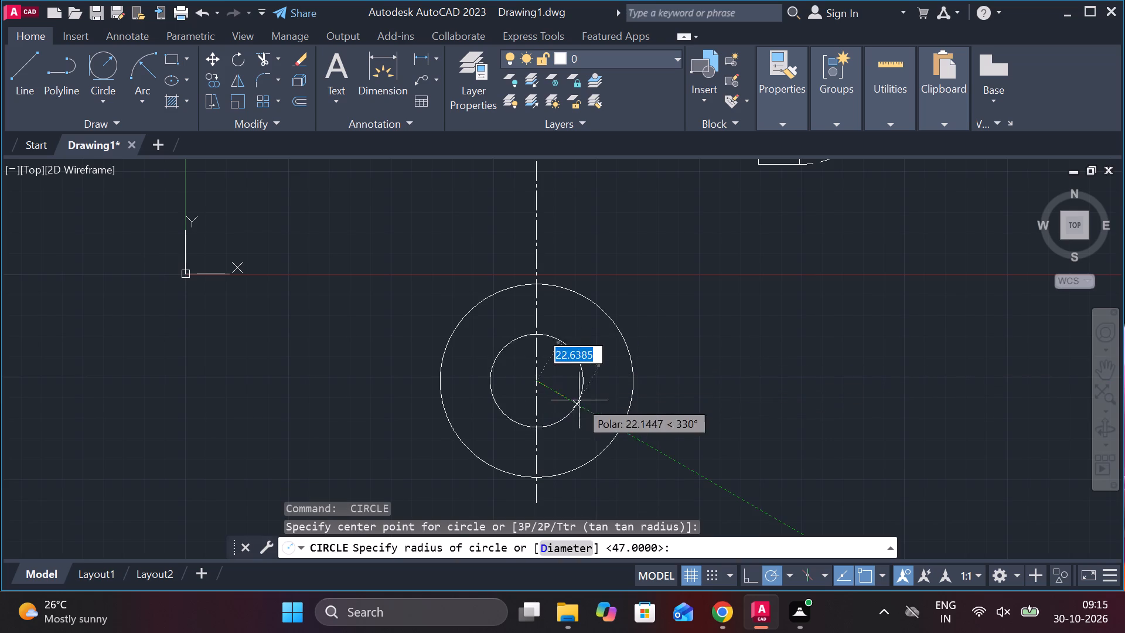
{"action": "type", "text": "d"}
{"action": "key", "text": "space"}
{"action": "type", "text": "74"}
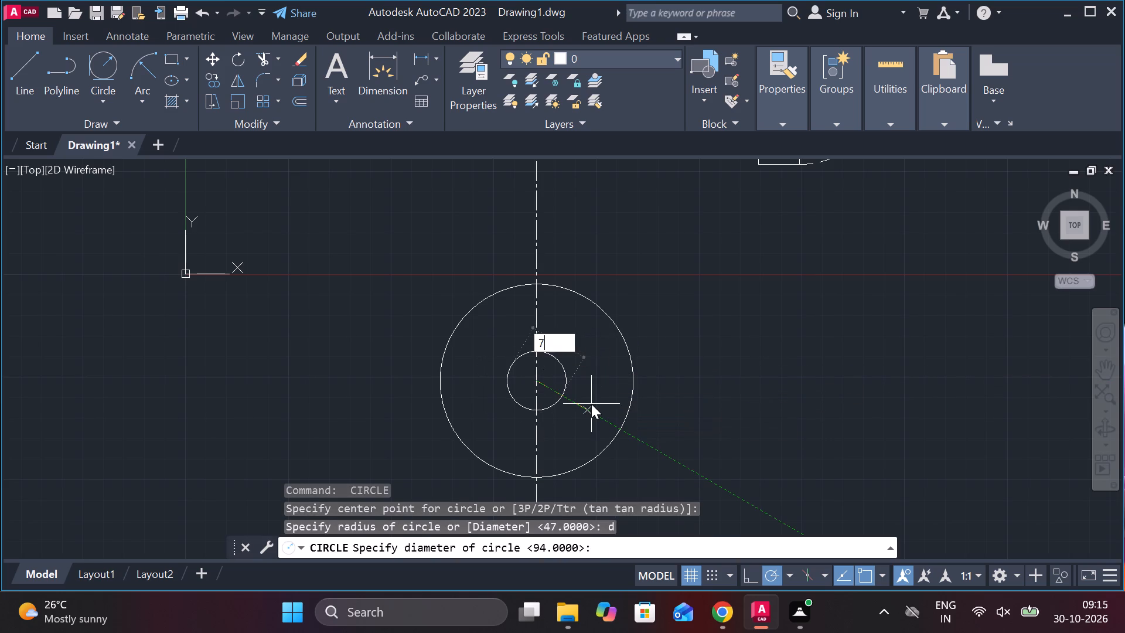
{"action": "key", "text": "Return"}
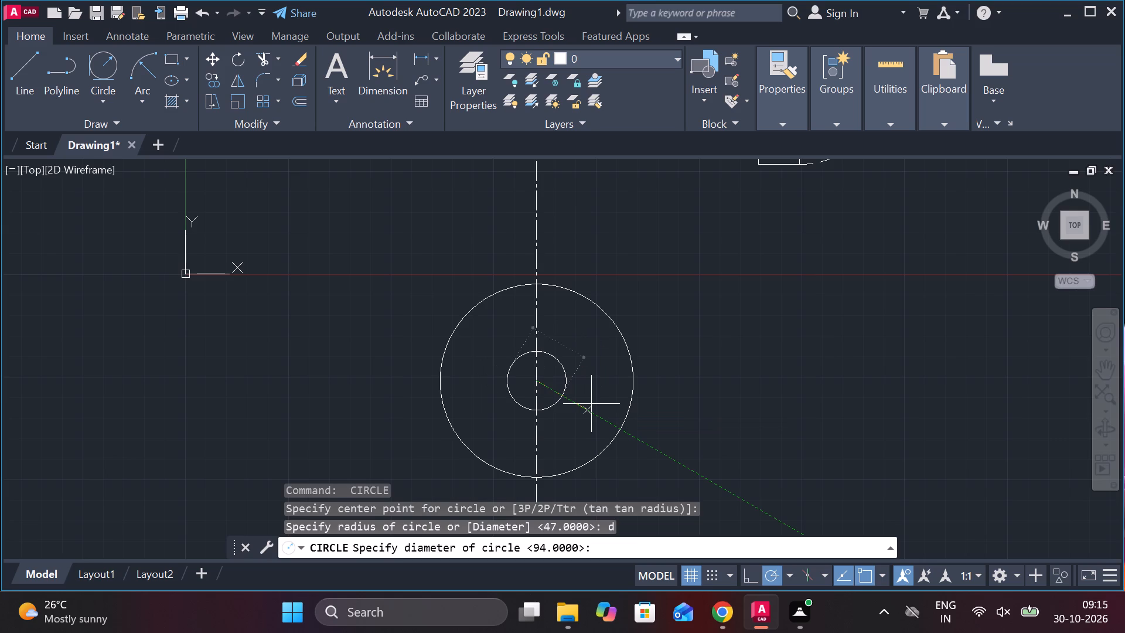
Start a third circle at the shared centre of the 94 and 74 diameter circles.
{"action": "type", "text": "c"}
{"action": "key", "text": "space"}
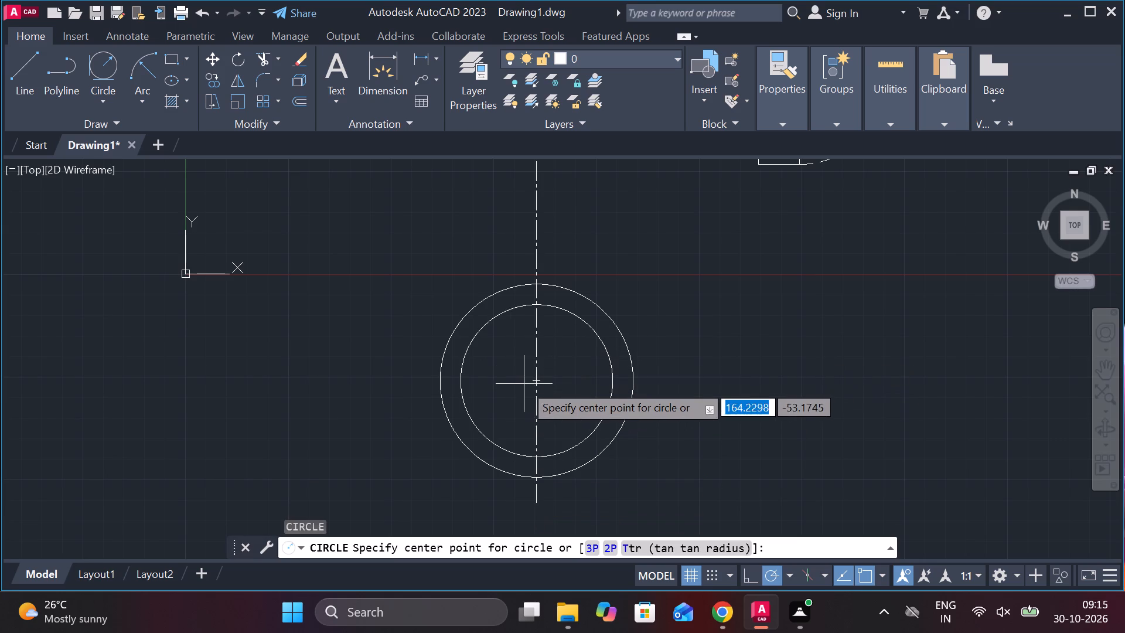
{"action": "left_click", "coordinate": [537, 384]}
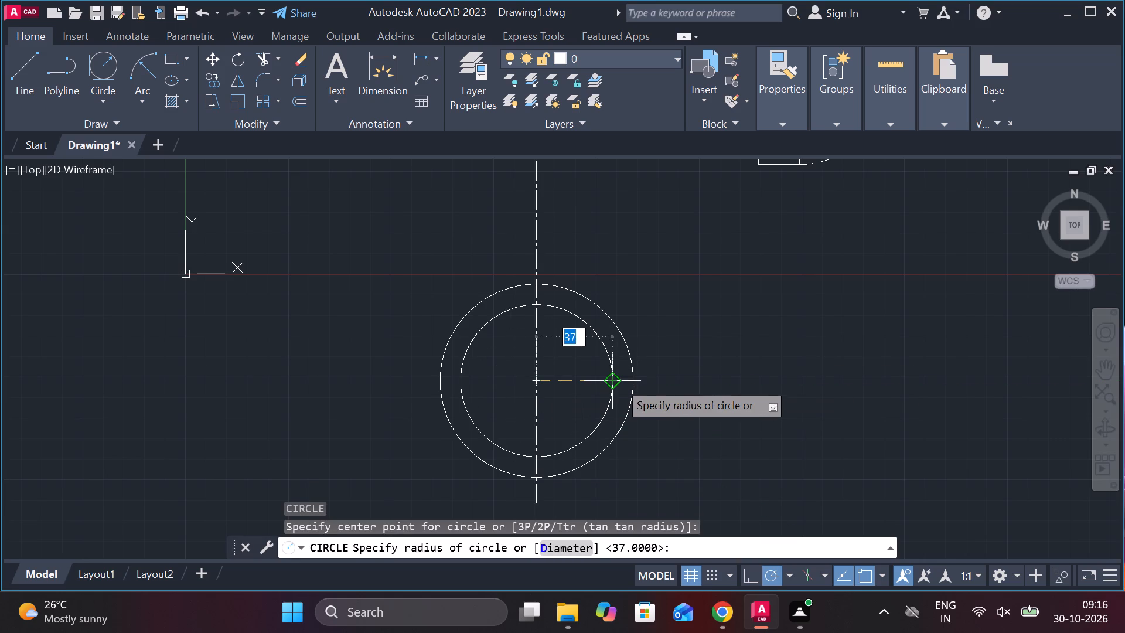
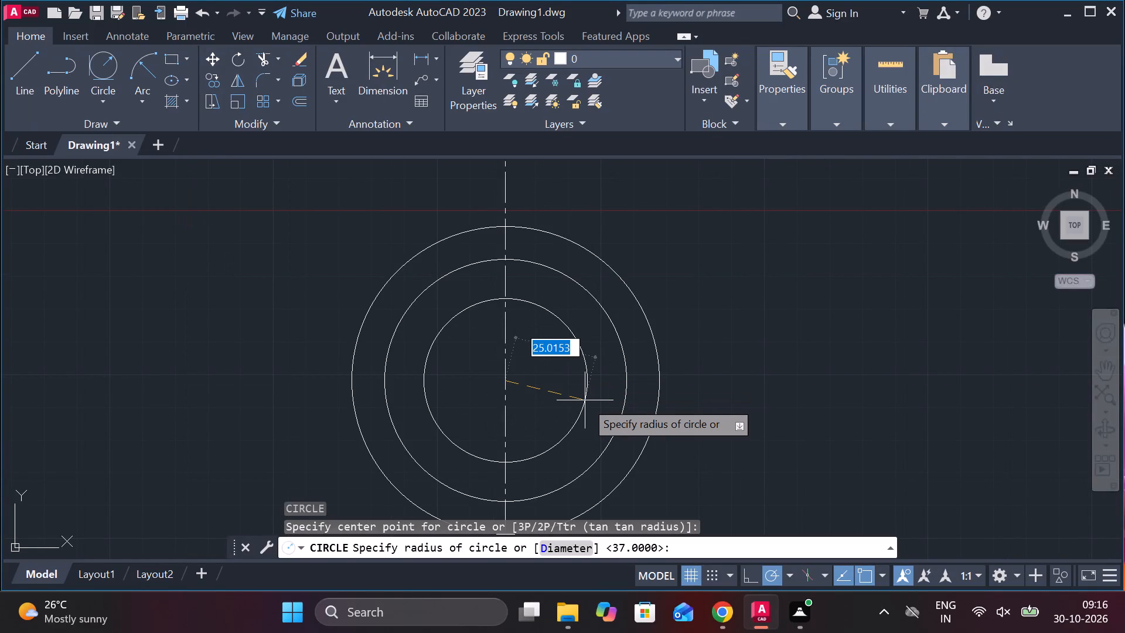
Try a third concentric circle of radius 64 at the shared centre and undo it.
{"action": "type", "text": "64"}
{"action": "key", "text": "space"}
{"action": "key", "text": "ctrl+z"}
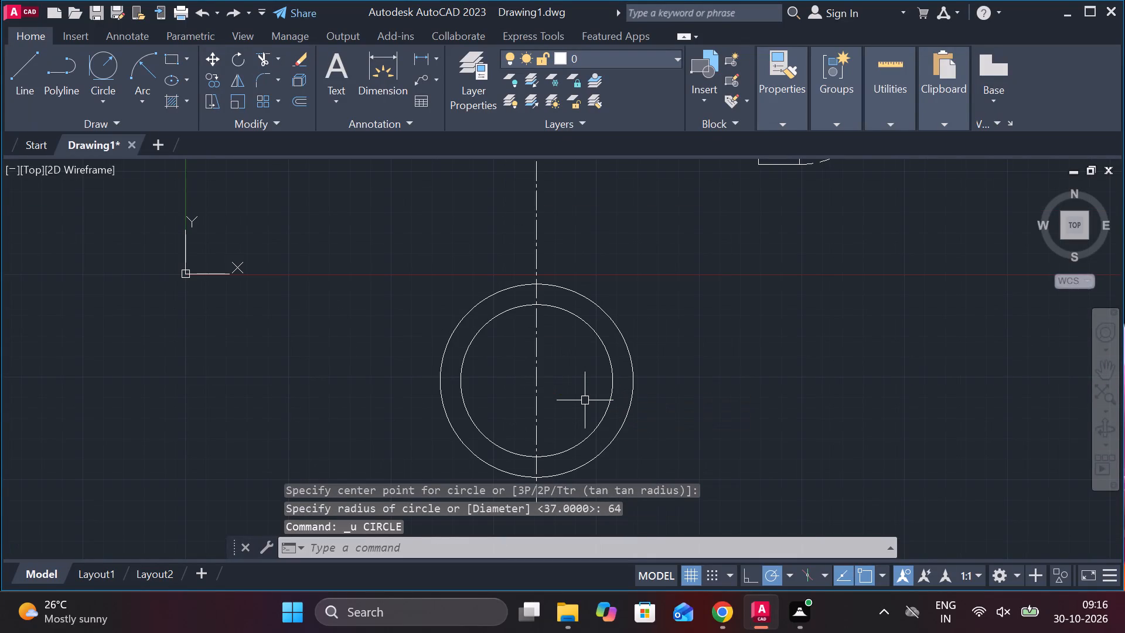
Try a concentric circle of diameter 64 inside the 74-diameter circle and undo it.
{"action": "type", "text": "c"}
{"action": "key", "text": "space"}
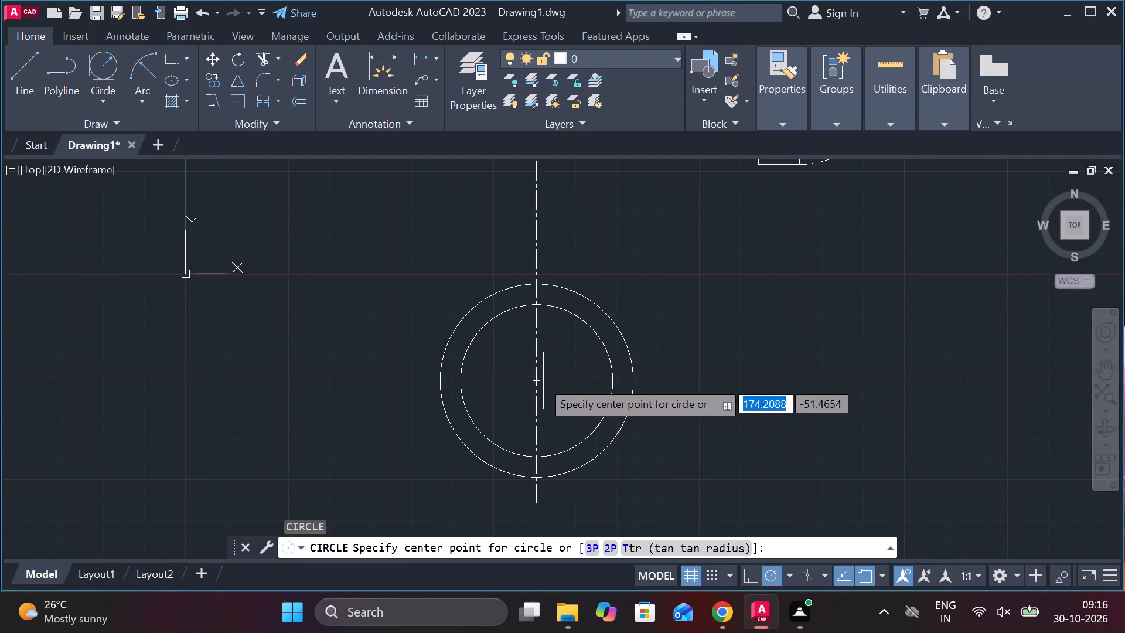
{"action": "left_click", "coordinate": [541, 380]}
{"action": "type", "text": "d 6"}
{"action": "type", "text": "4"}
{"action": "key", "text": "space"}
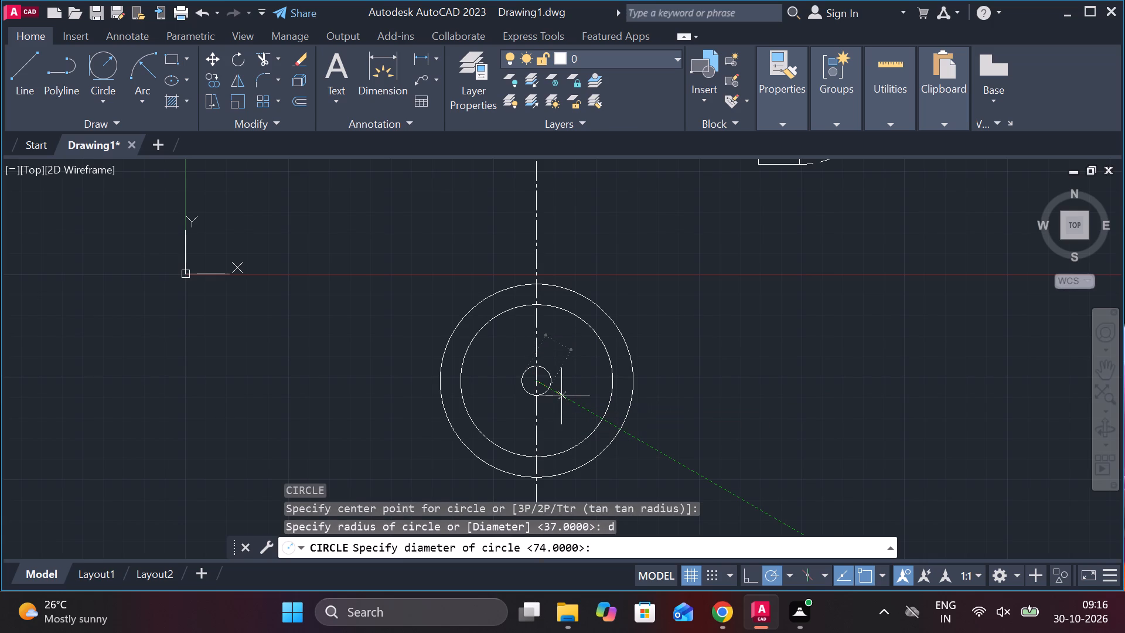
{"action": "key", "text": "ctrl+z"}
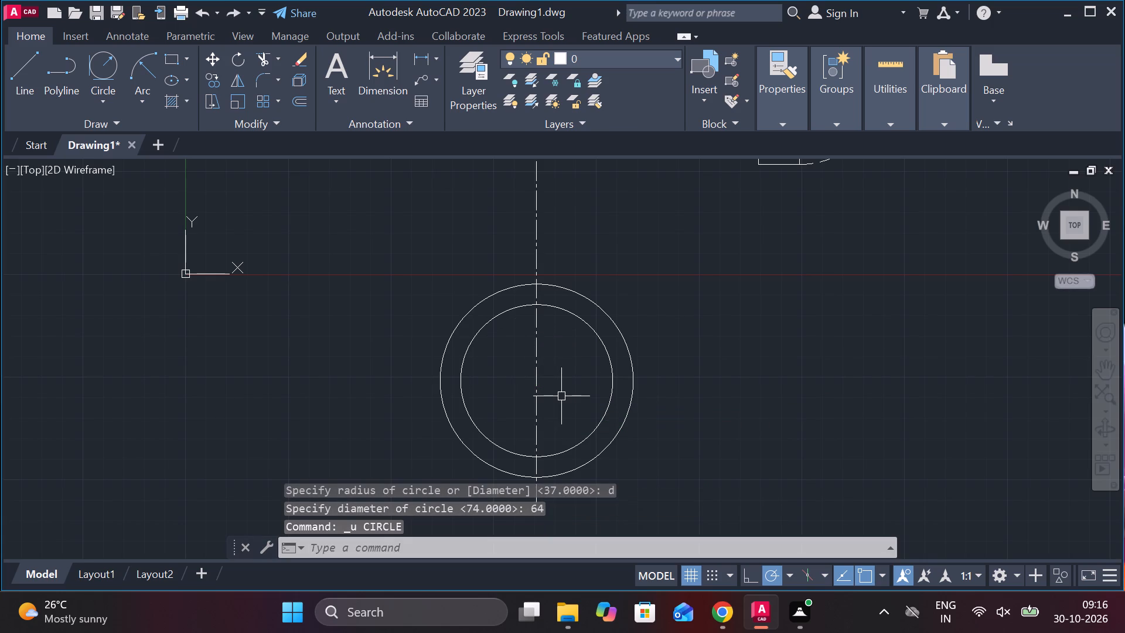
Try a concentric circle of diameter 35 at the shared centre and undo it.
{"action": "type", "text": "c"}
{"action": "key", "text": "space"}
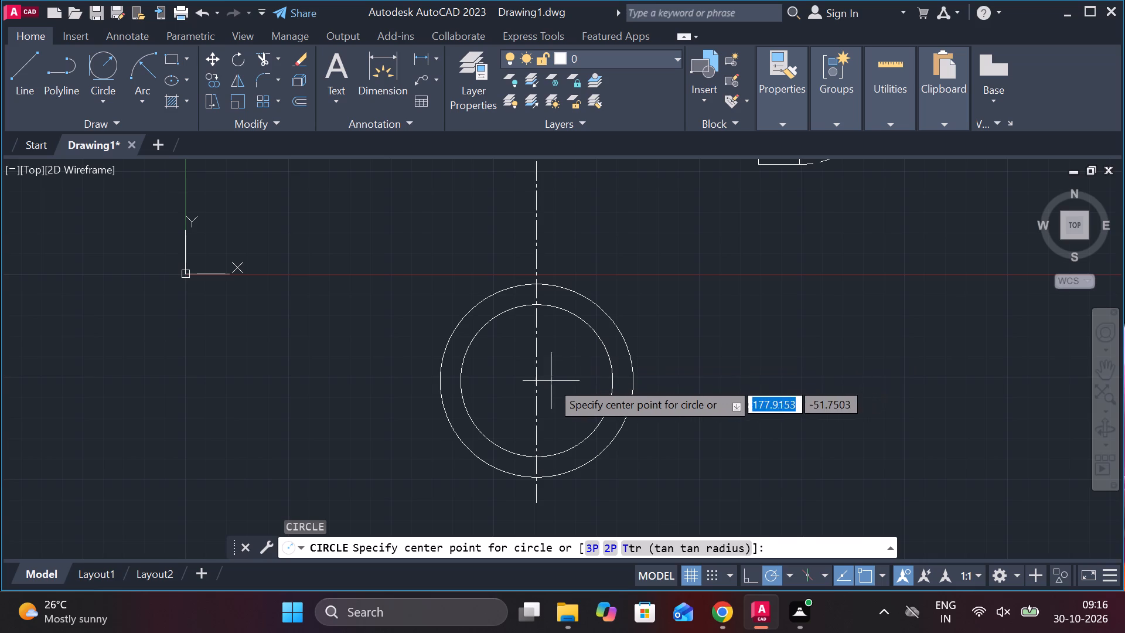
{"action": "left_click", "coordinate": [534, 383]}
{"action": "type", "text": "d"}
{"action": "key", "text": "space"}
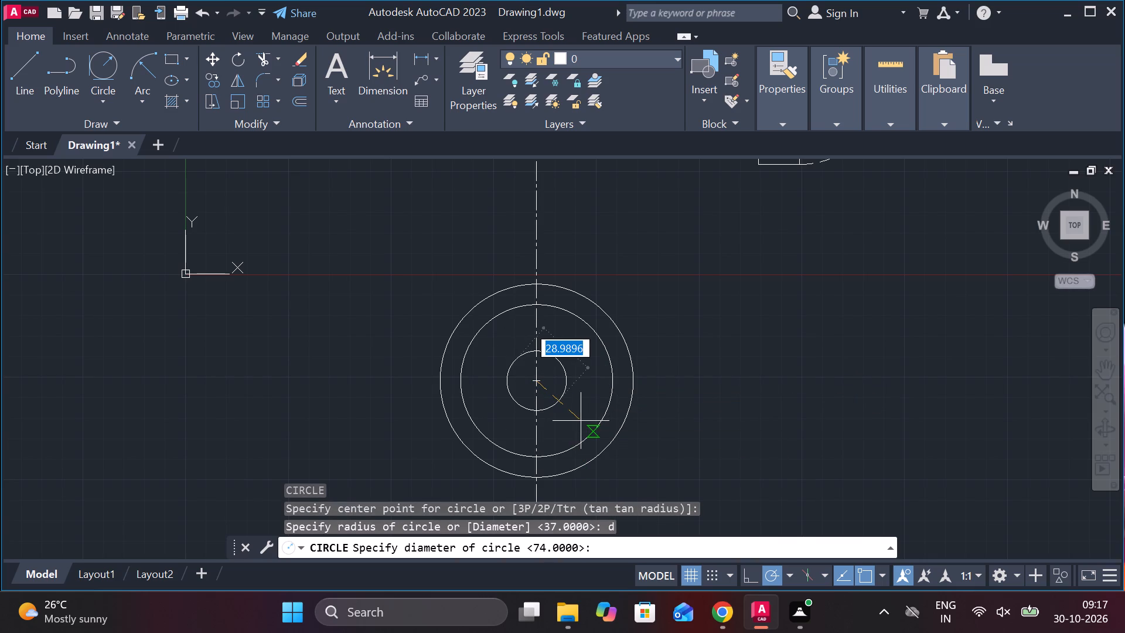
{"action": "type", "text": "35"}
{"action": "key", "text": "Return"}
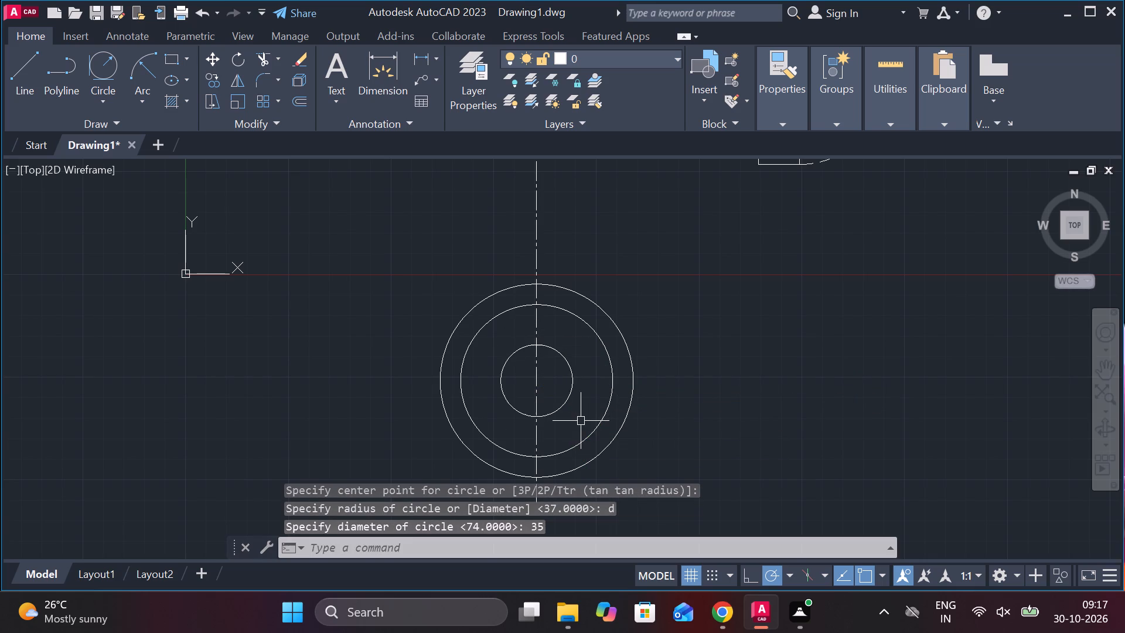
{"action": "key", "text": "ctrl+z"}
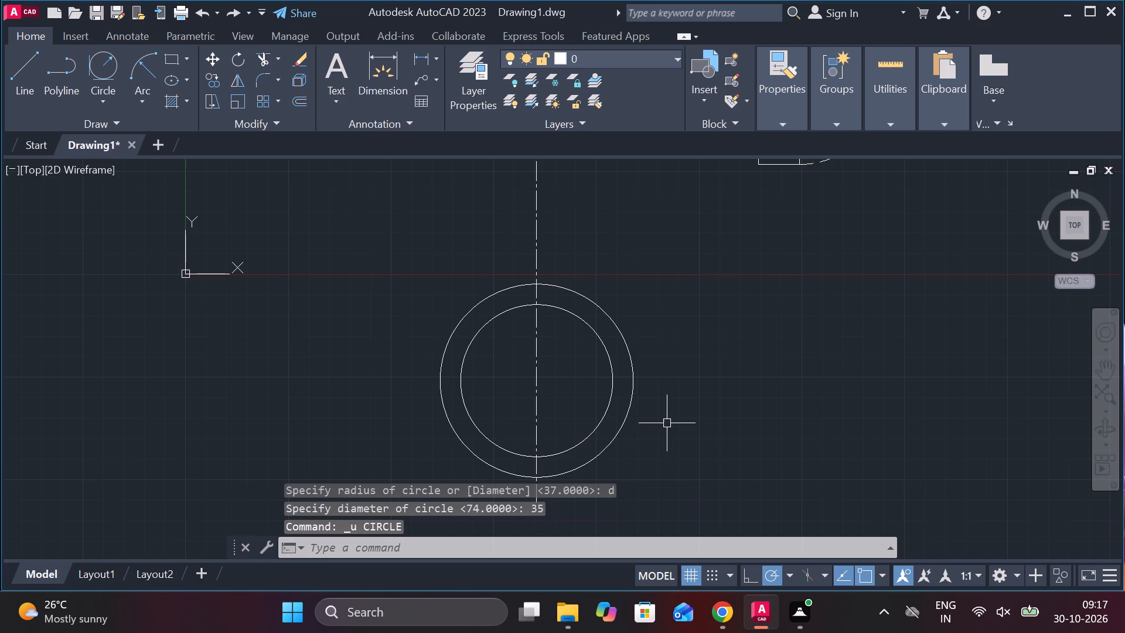
Draw a horizontal line 128 long to the right from the shared centre of the circles.
{"action": "middle_click_drag", "start_coordinate": [664, 423], "coordinate": [624, 421]}
{"action": "key", "text": "Escape"}
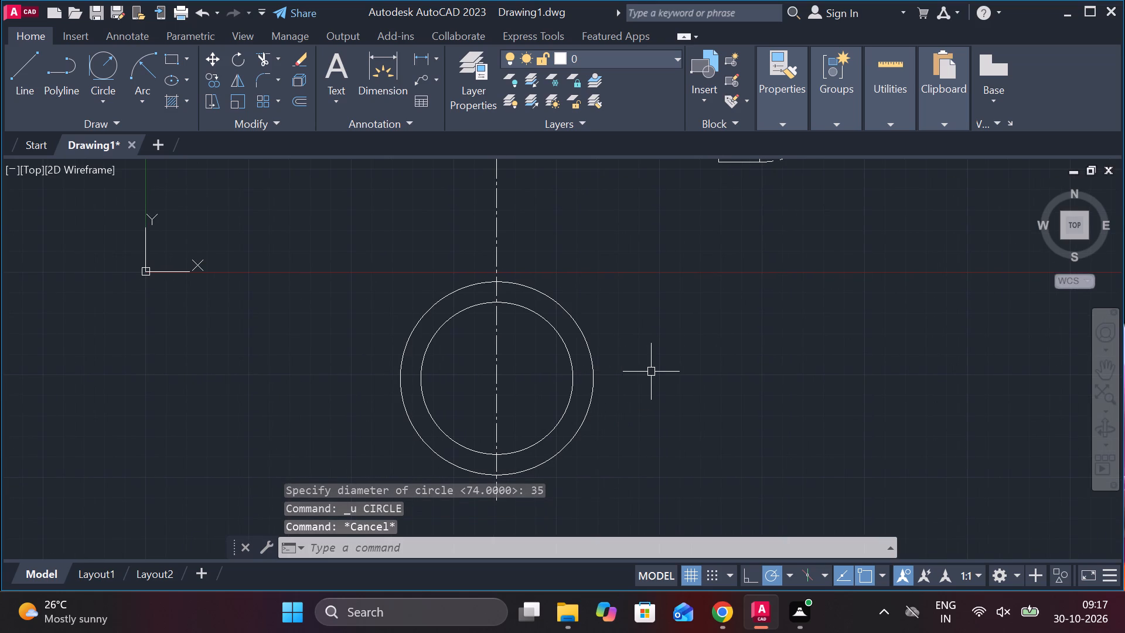
{"action": "key", "text": "l"}
{"action": "key", "text": "Return"}
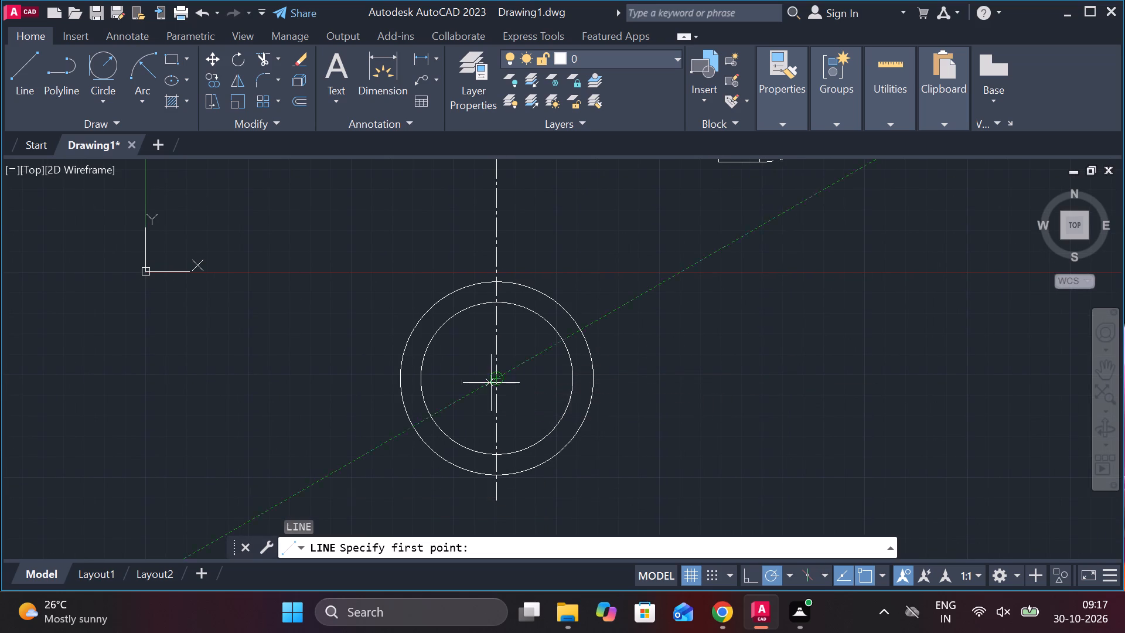
{"action": "left_click", "coordinate": [499, 374]}
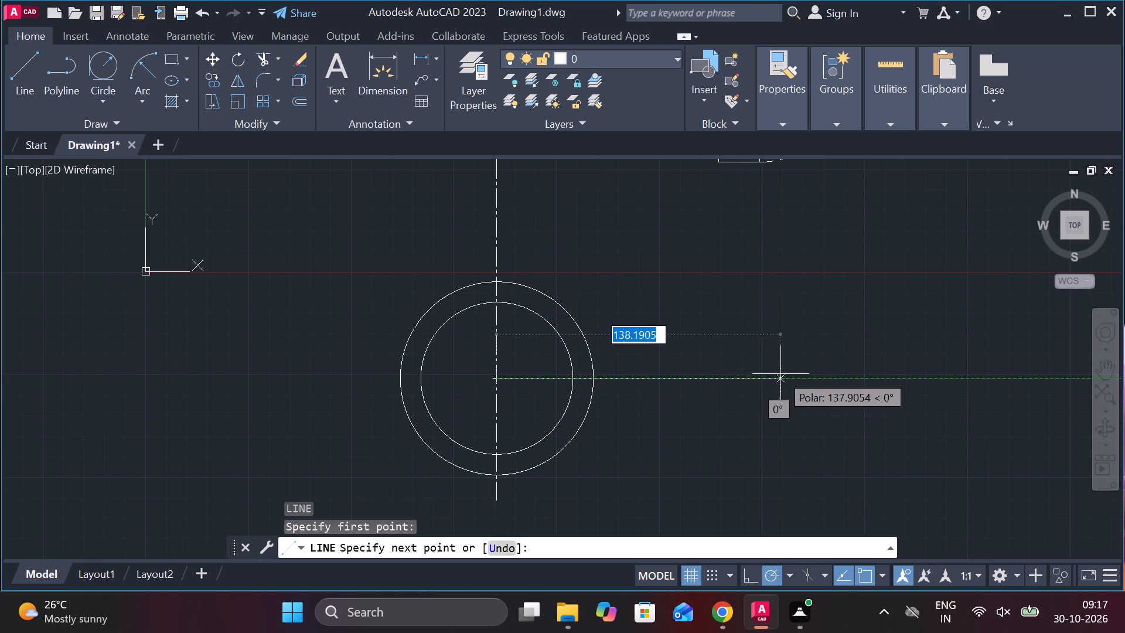
{"action": "type", "text": "128"}
{"action": "key", "text": "Return"}
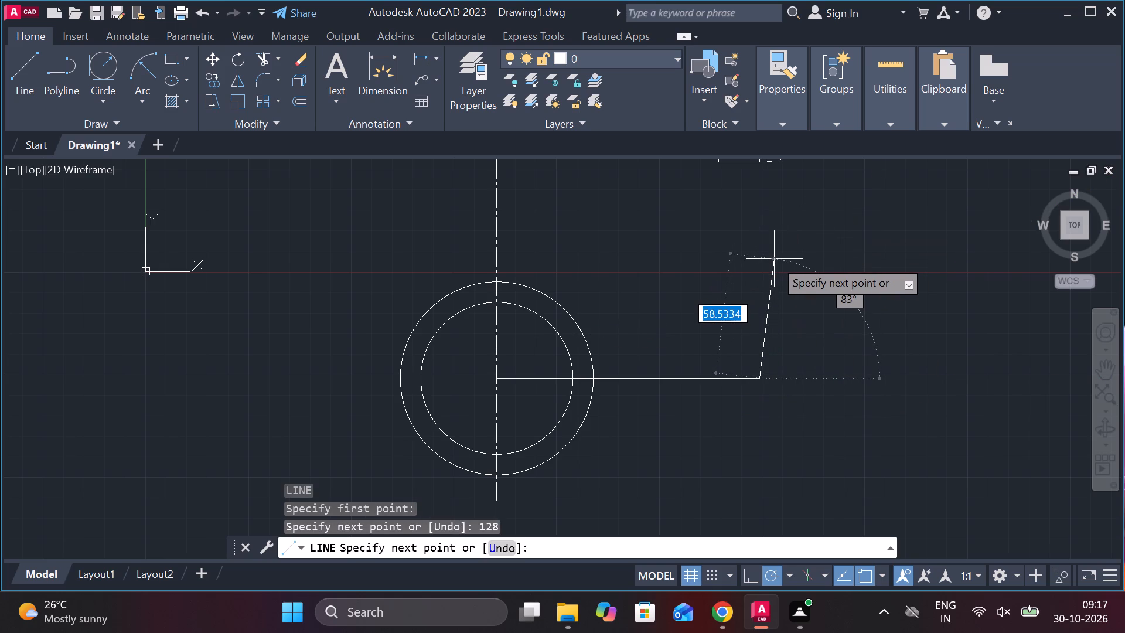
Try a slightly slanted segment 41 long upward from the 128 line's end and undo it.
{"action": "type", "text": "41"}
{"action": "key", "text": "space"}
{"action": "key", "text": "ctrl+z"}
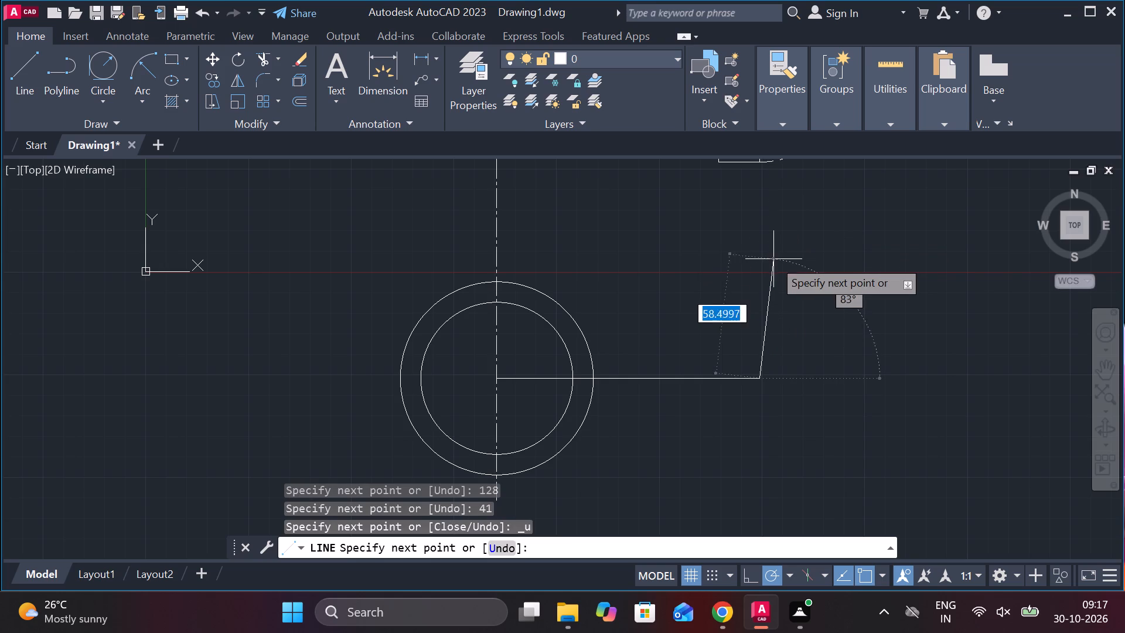
Continue from the 128 line's end 41 up, 20 left, 82 down and 20 right, closing the rectangle back at that end.
{"action": "type", "text": "41"}
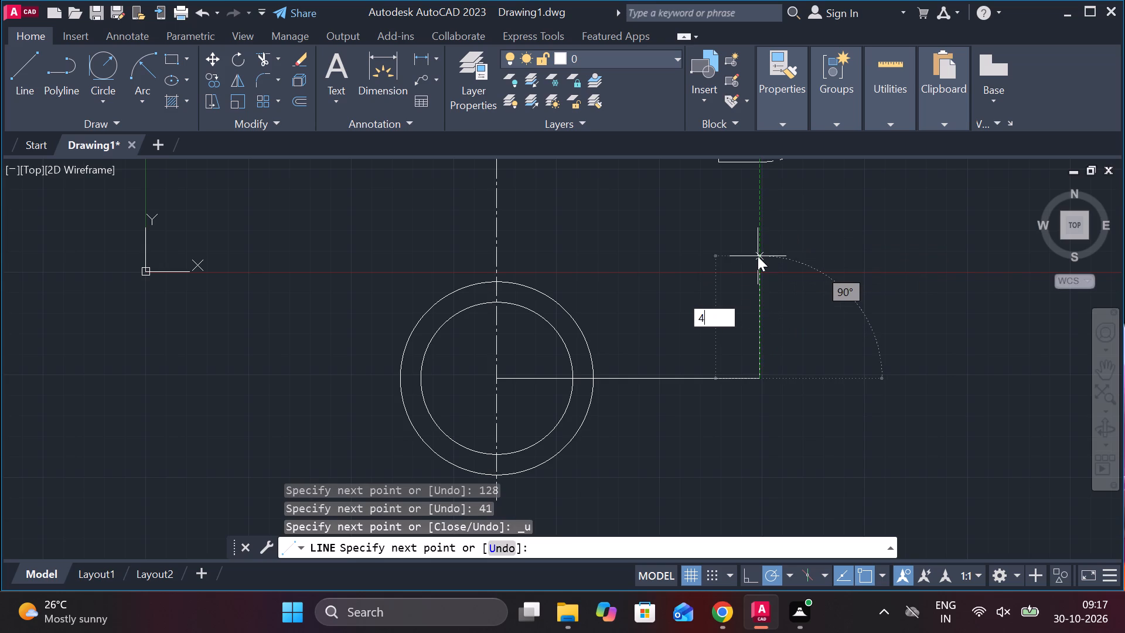
{"action": "key", "text": "space"}
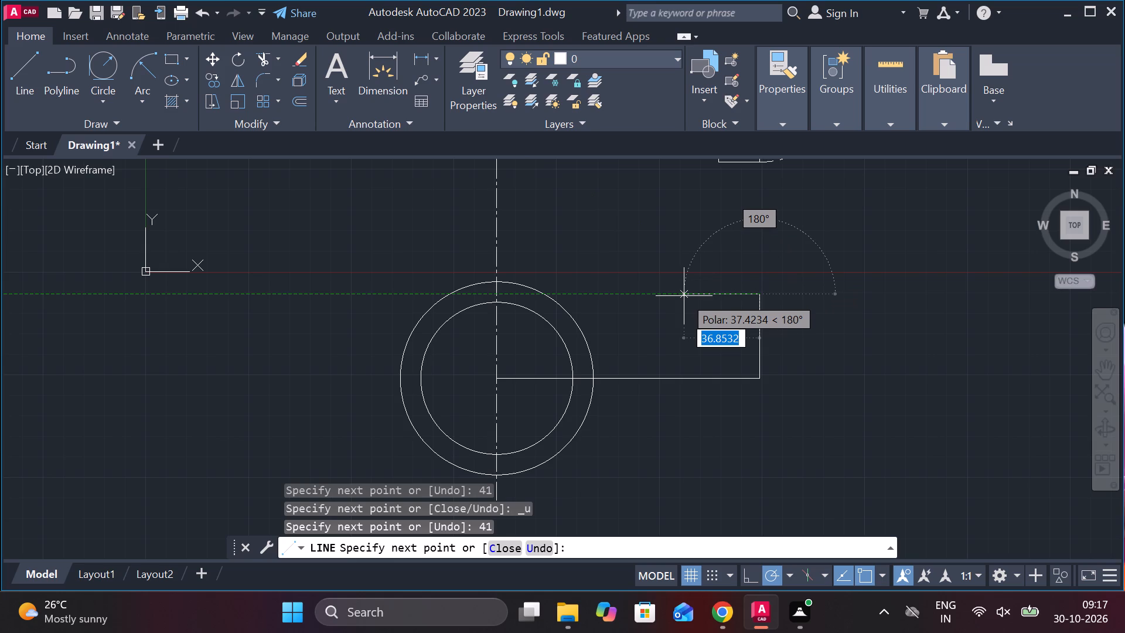
{"action": "type", "text": "20"}
{"action": "key", "text": "Return"}
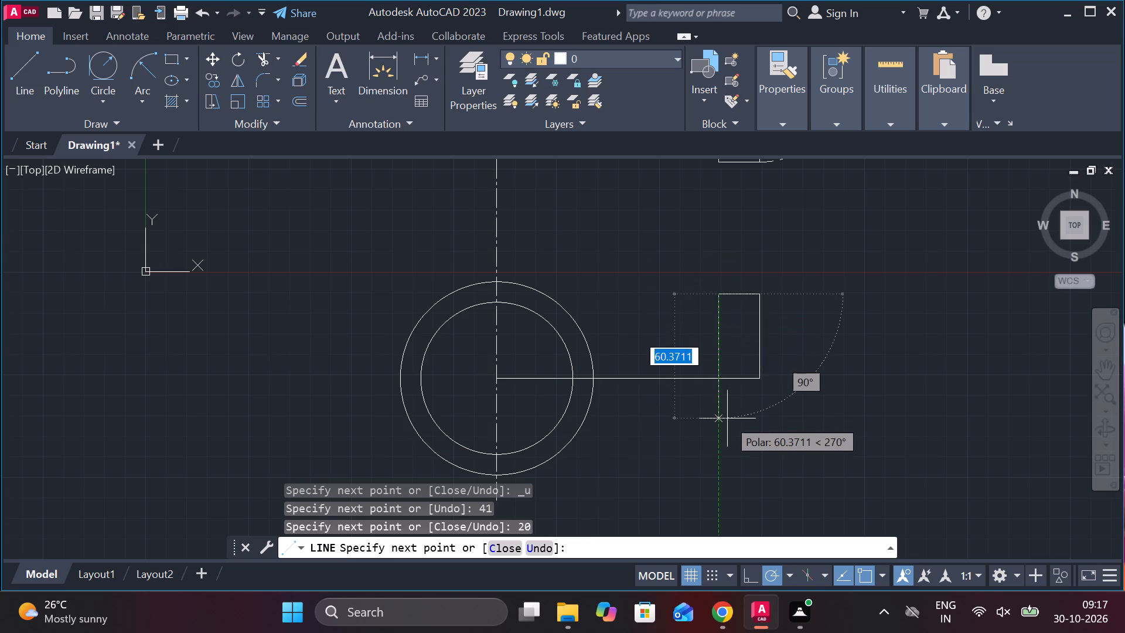
{"action": "key", "text": "8"}
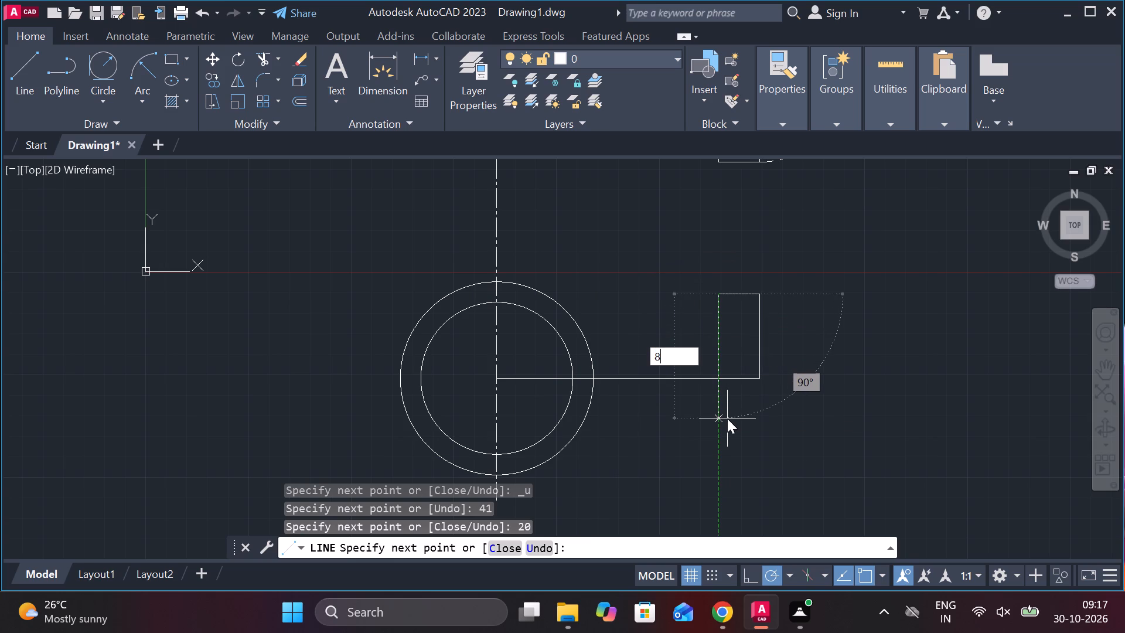
{"action": "type", "text": "2"}
{"action": "key", "text": "space"}
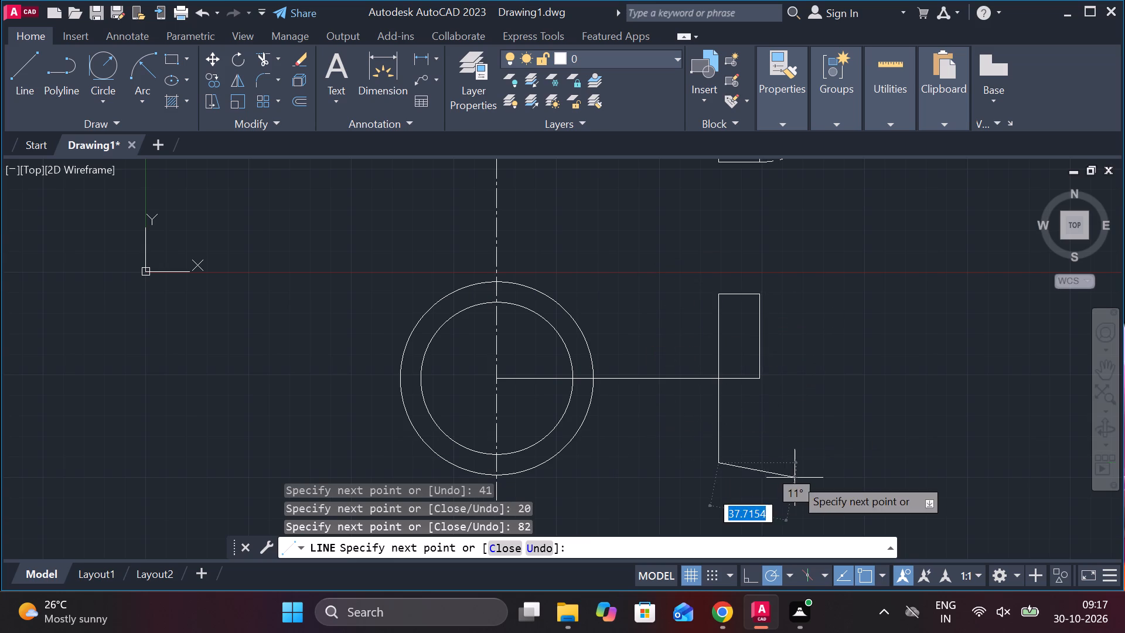
{"action": "type", "text": "20"}
{"action": "key", "text": "Return"}
{"action": "left_click", "coordinate": [761, 375]}
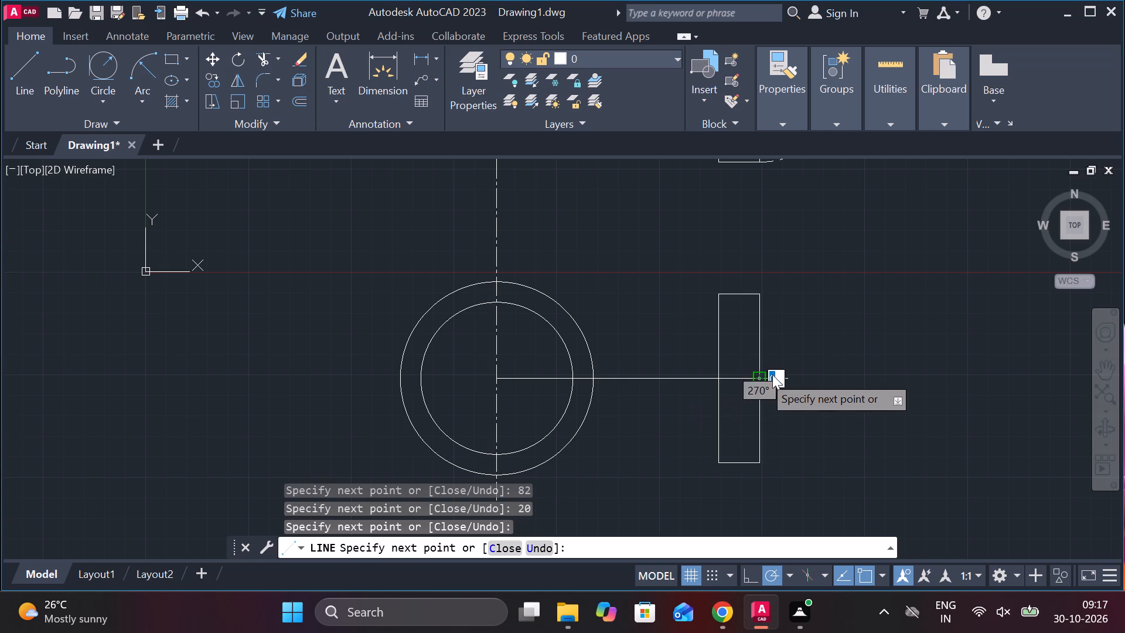
{"action": "key", "text": "Escape"}
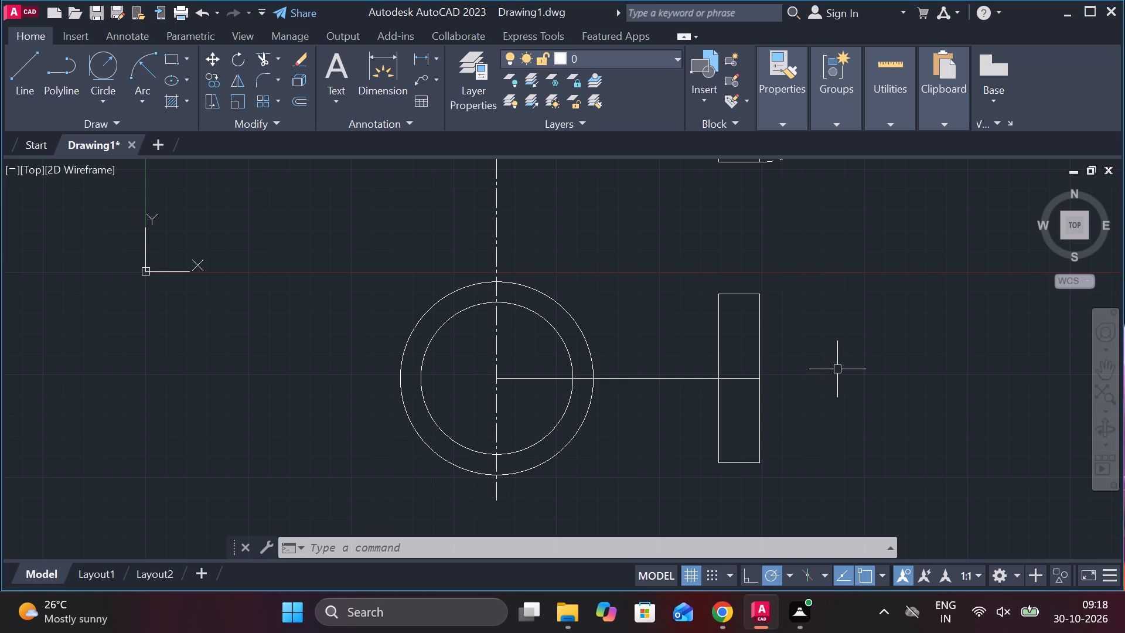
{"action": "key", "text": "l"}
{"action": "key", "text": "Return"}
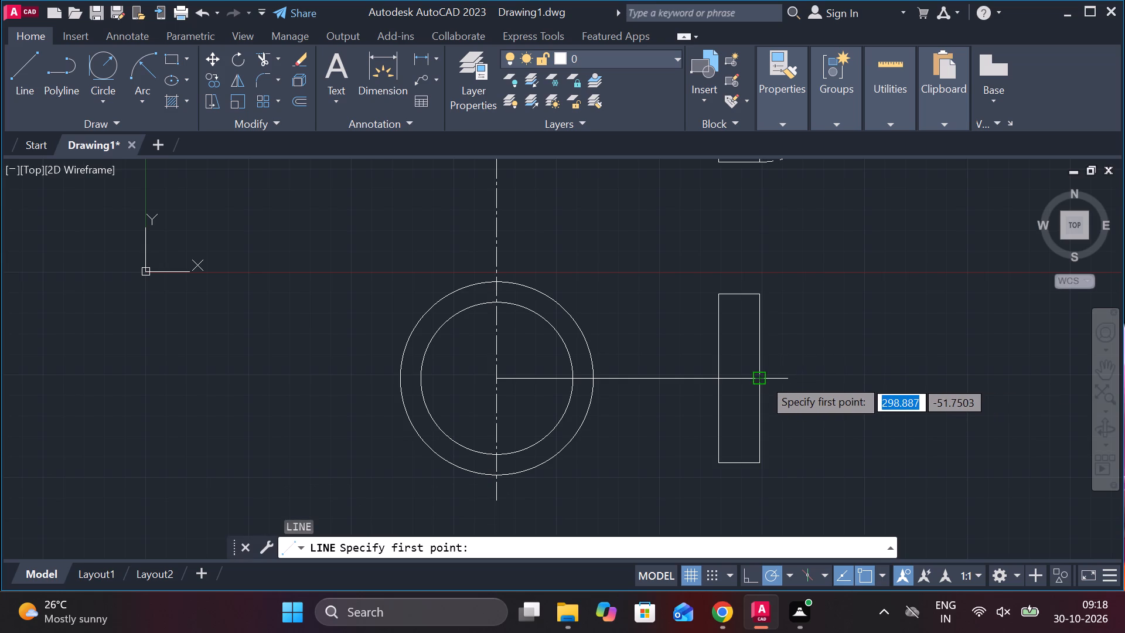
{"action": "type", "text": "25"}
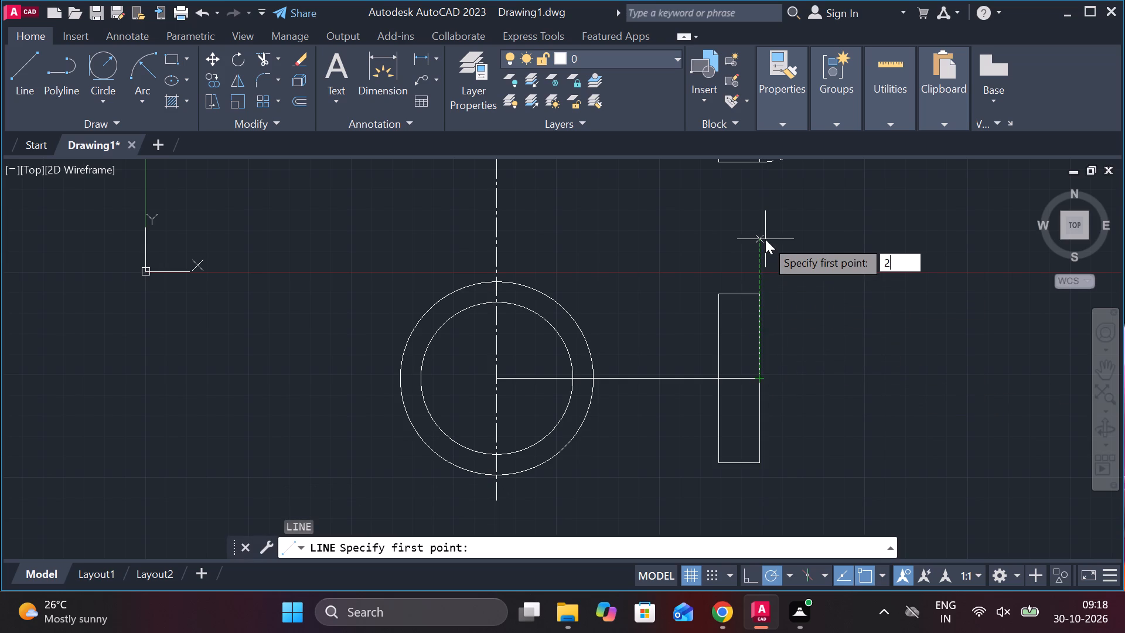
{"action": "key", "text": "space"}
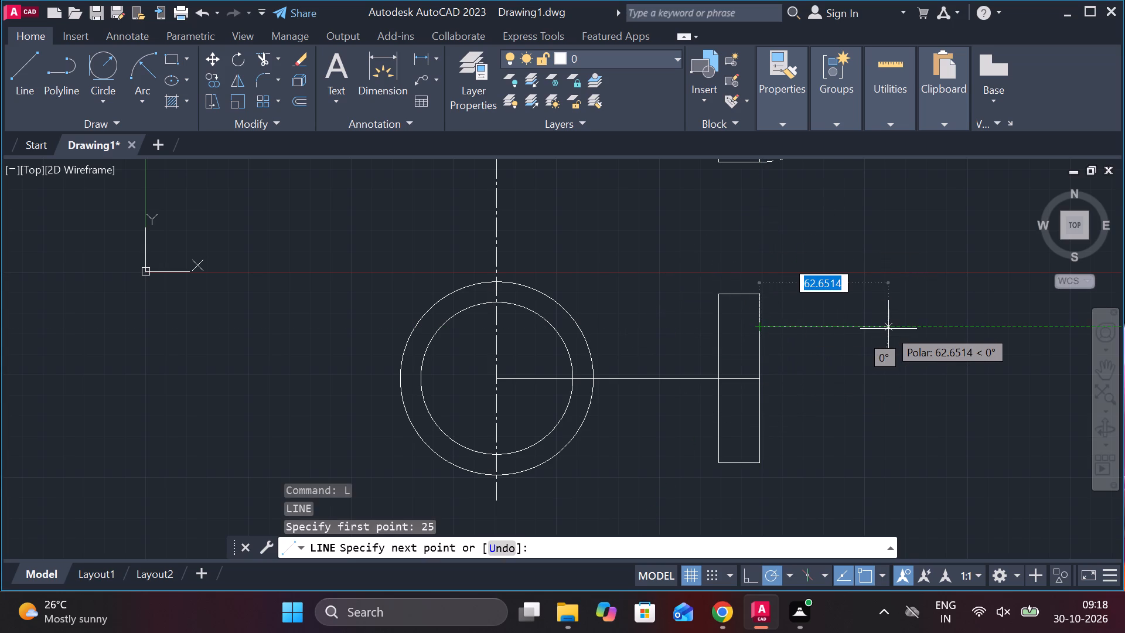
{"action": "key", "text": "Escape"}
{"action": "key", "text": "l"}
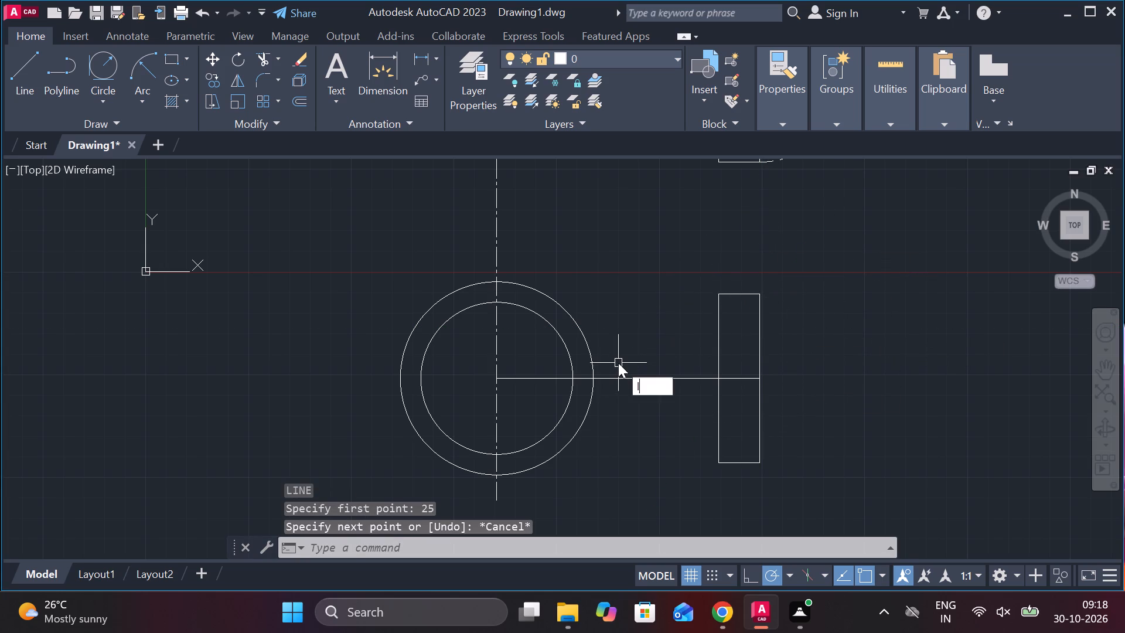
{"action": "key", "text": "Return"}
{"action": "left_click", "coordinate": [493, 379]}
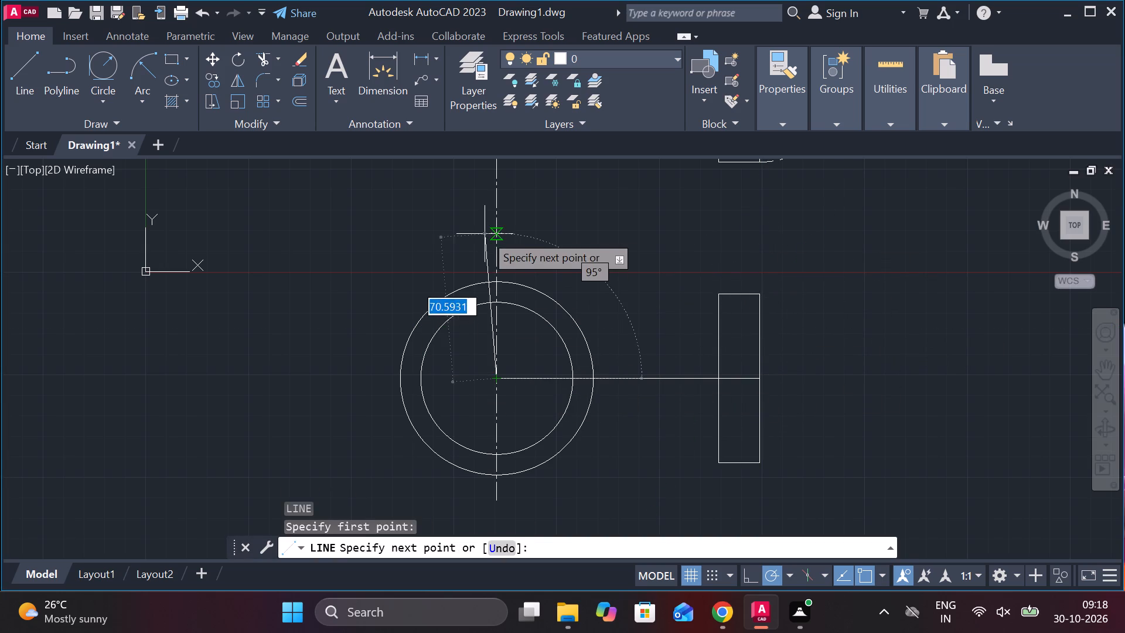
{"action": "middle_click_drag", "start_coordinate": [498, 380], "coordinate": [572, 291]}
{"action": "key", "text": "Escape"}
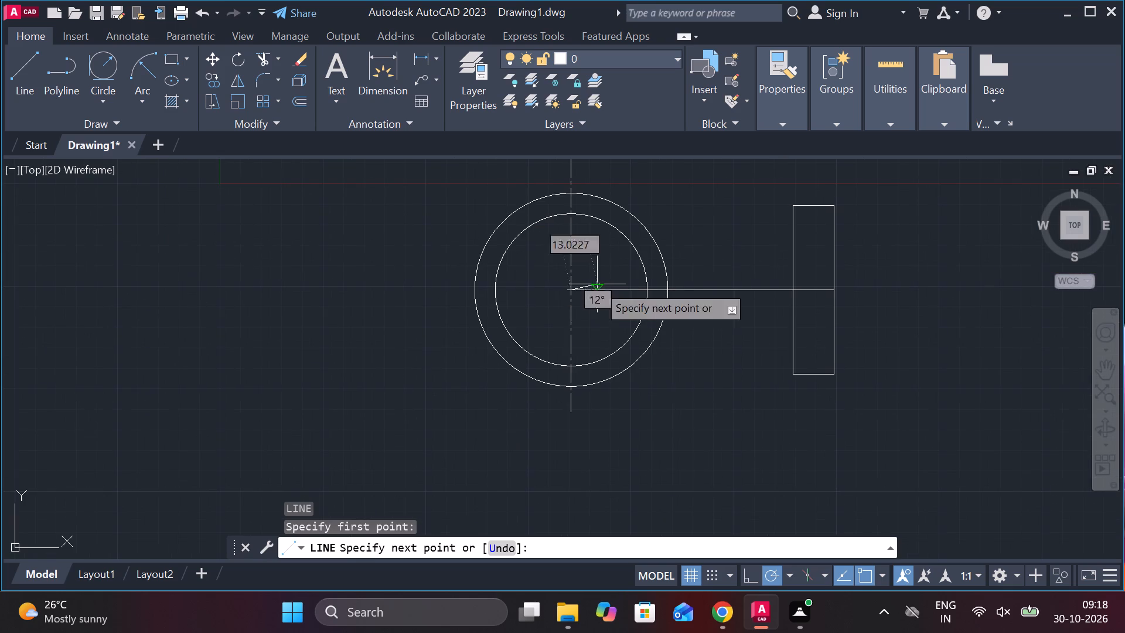
Draw a vertical line 24 long in the empty area to the left of the concentric circles.
{"action": "key", "text": "l"}
{"action": "key", "text": "Return"}
{"action": "left_click", "coordinate": [383, 257]}
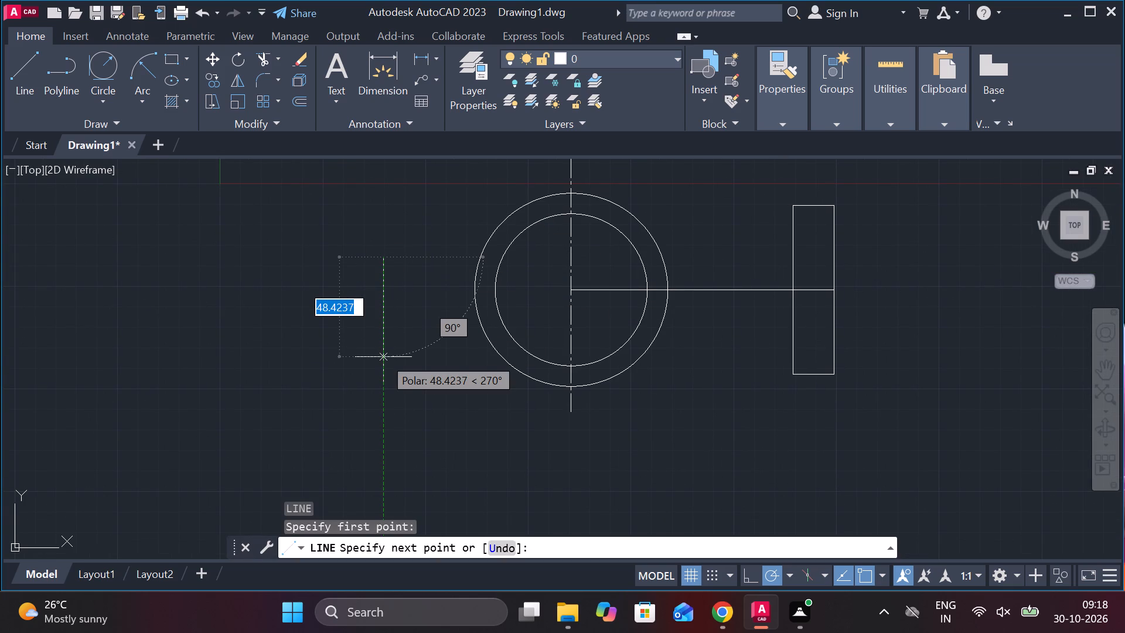
{"action": "type", "text": "24"}
{"action": "key", "text": "space"}
{"action": "key", "text": "Escape"}
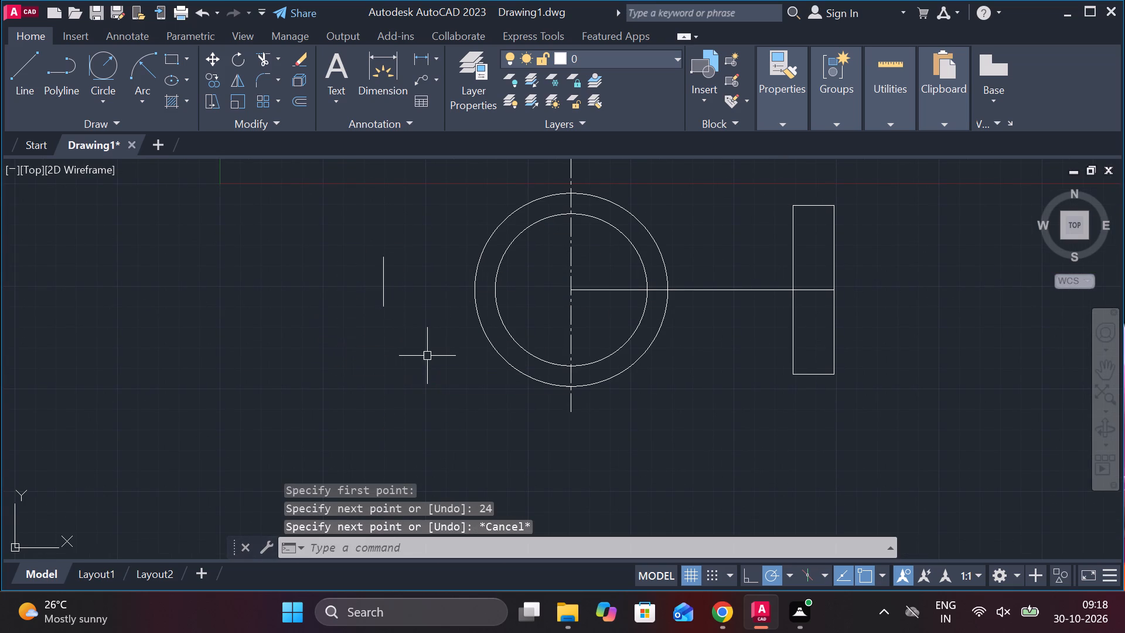
Move the 24-long vertical line by its midpoint onto the shared centre of the circles.
{"action": "left_click", "coordinate": [343, 237]}
{"action": "left_click", "coordinate": [410, 341]}
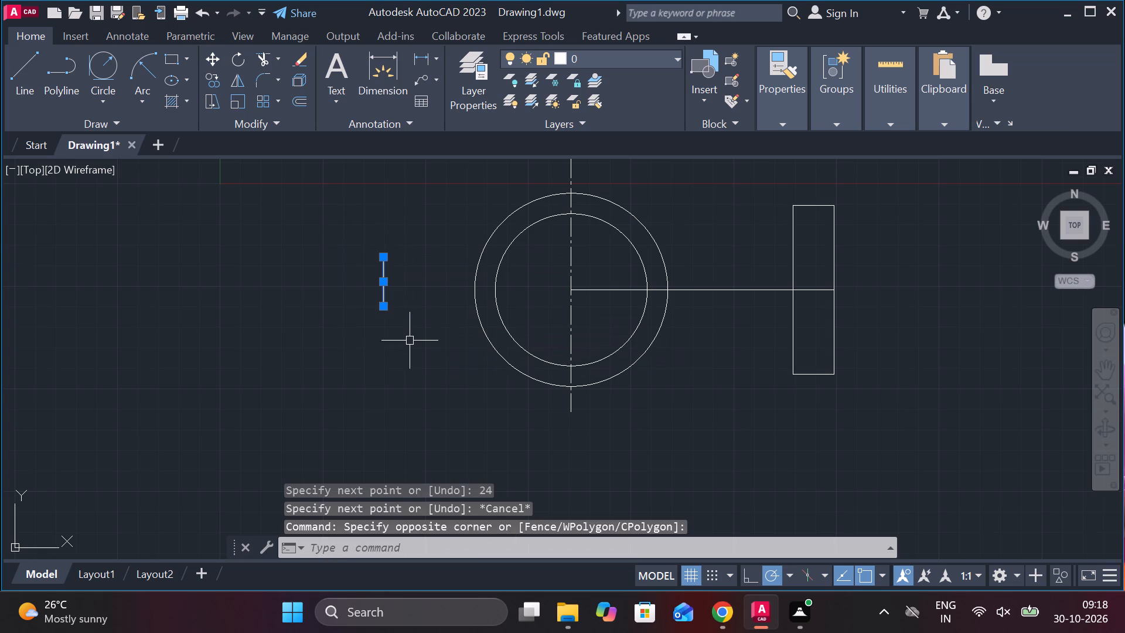
{"action": "key", "text": "comma"}
{"action": "key", "text": "BackSpace"}
{"action": "key", "text": "m"}
{"action": "key", "text": "Return"}
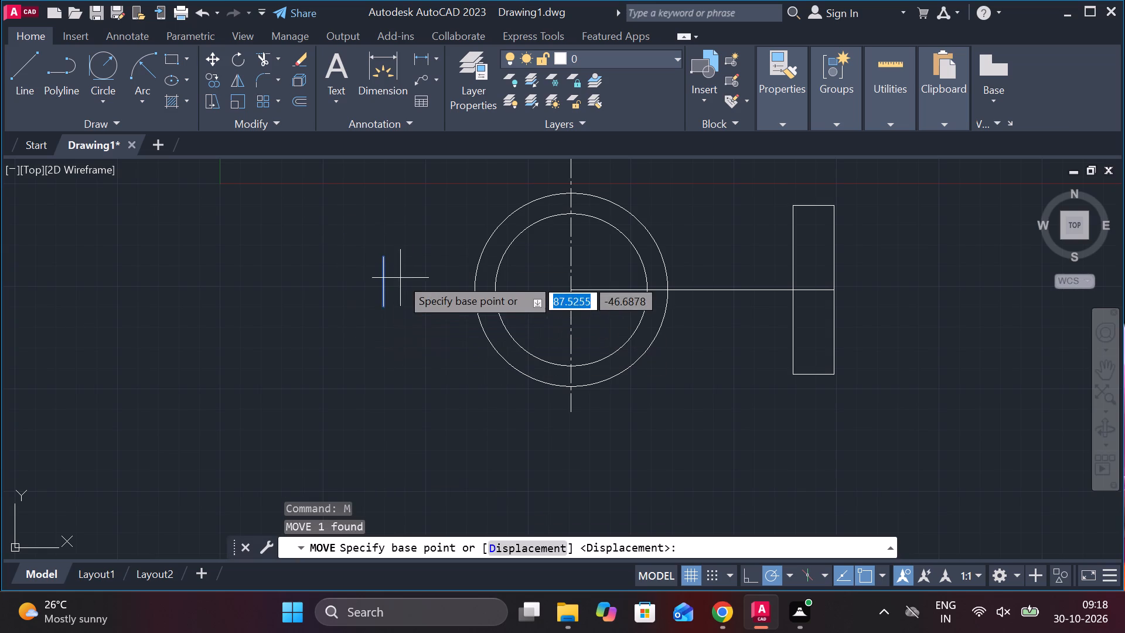
{"action": "left_click", "coordinate": [386, 281]}
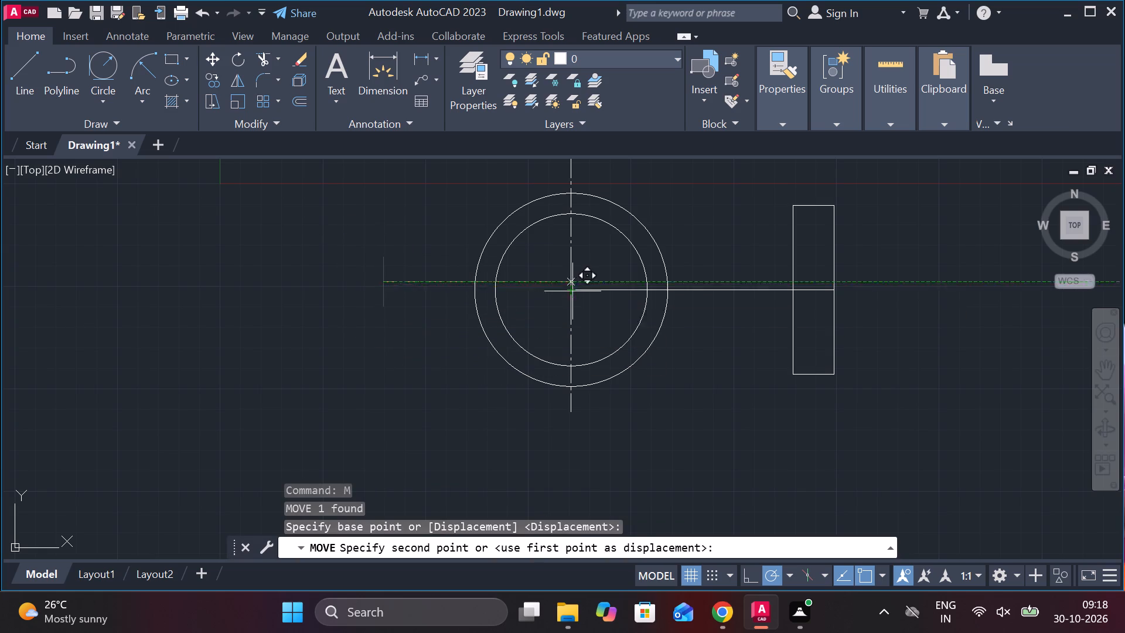
{"action": "left_click", "coordinate": [573, 291]}
{"action": "scroll", "coordinate": [615, 267], "scroll_direction": "up", "scroll_amount": 1}
{"action": "key", "text": "Escape"}
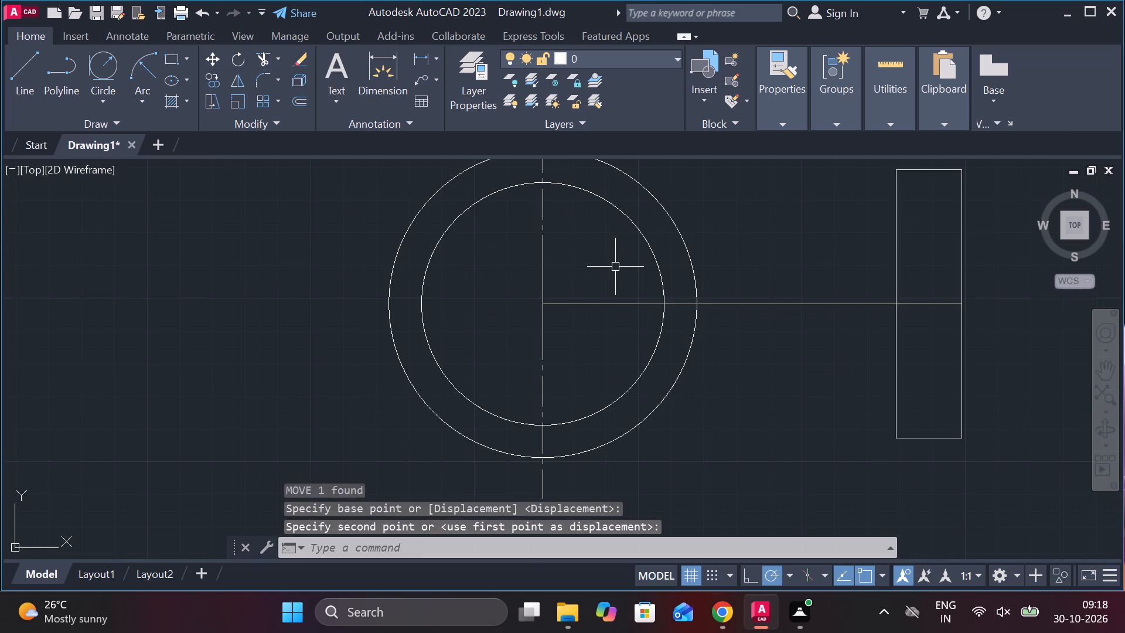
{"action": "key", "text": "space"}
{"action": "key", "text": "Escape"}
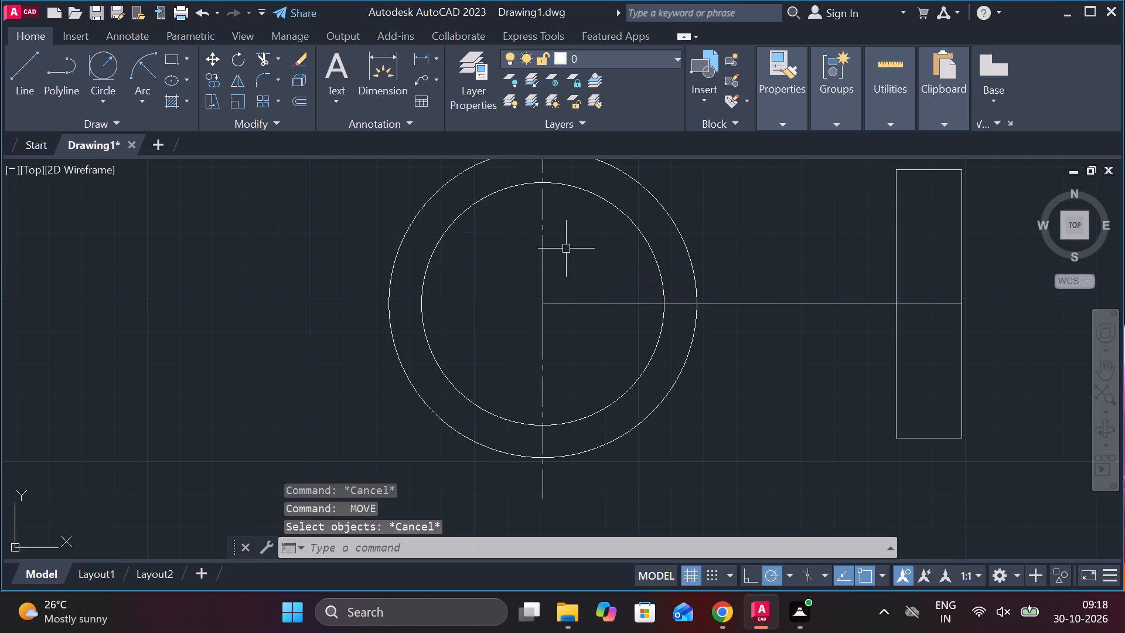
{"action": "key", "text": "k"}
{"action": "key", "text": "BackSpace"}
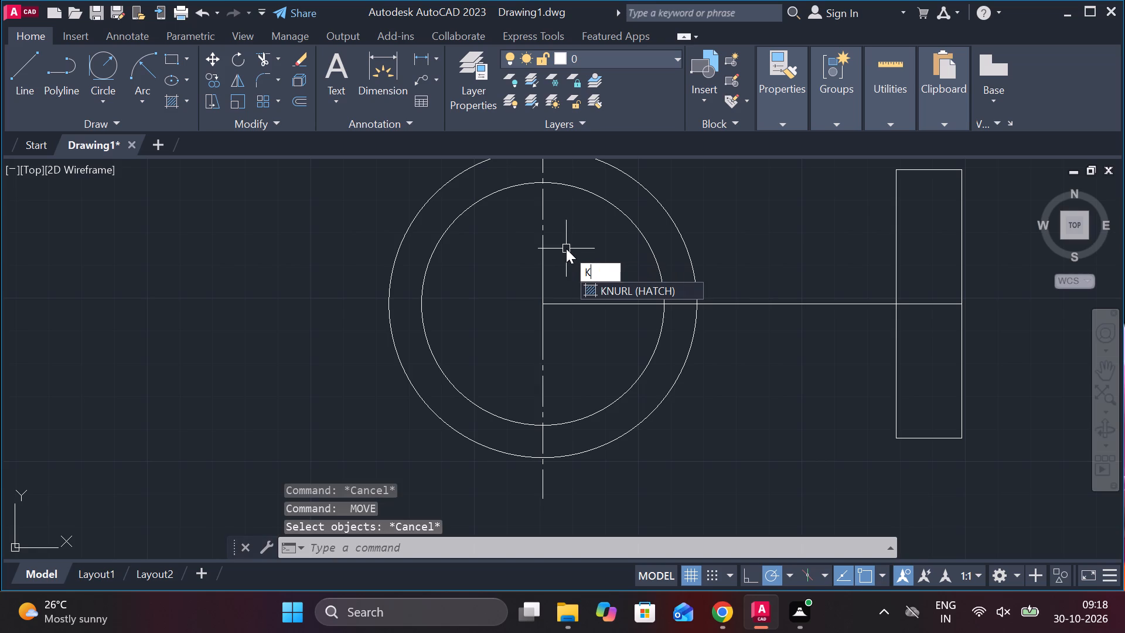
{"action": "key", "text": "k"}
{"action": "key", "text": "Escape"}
Draw a slanted line from 25 above the 128 line's end on the plate's outer edge to the 24-long vertical line's top end.
{"action": "key", "text": "l"}
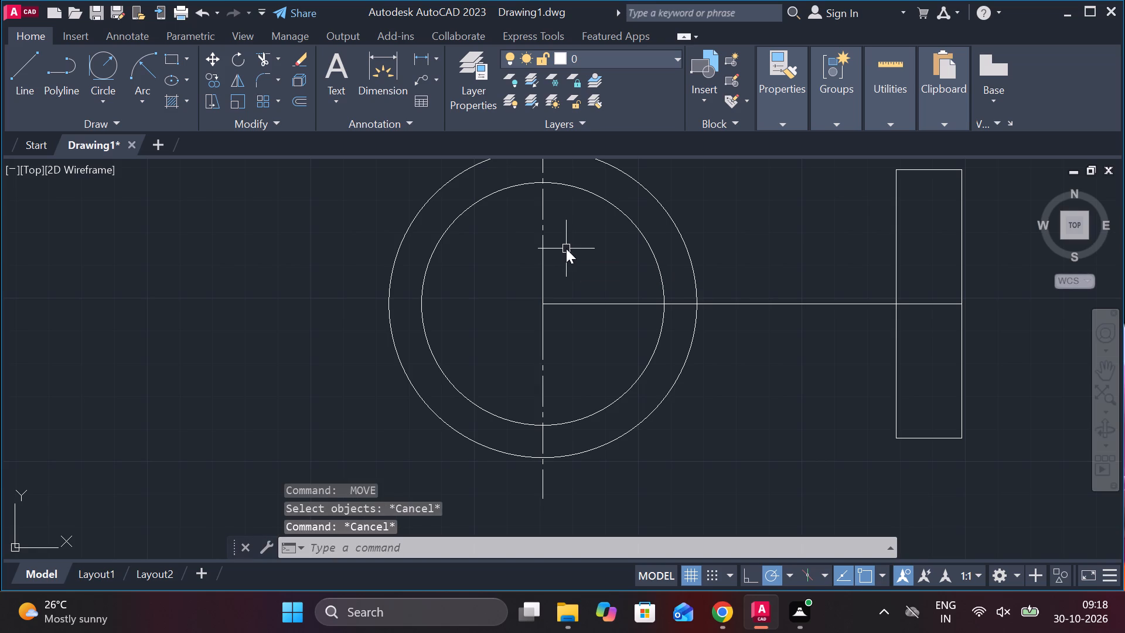
{"action": "key", "text": "Return"}
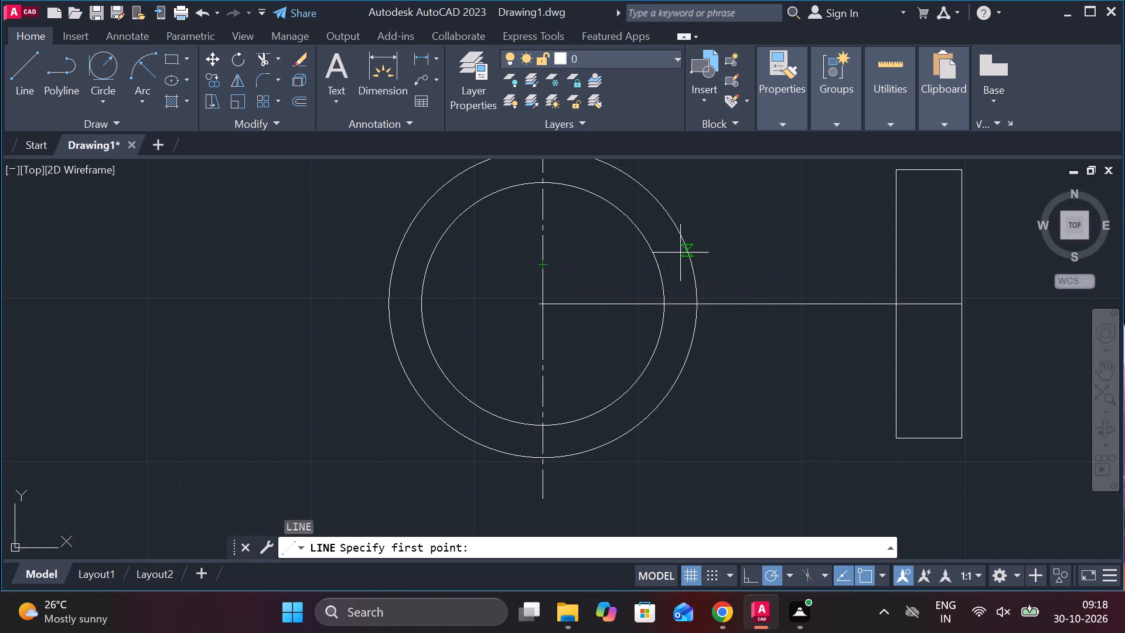
{"action": "middle_click_drag", "start_coordinate": [719, 249], "coordinate": [597, 300]}
{"action": "key", "text": "Escape"}
{"action": "key", "text": "l"}
{"action": "key", "text": "Return"}
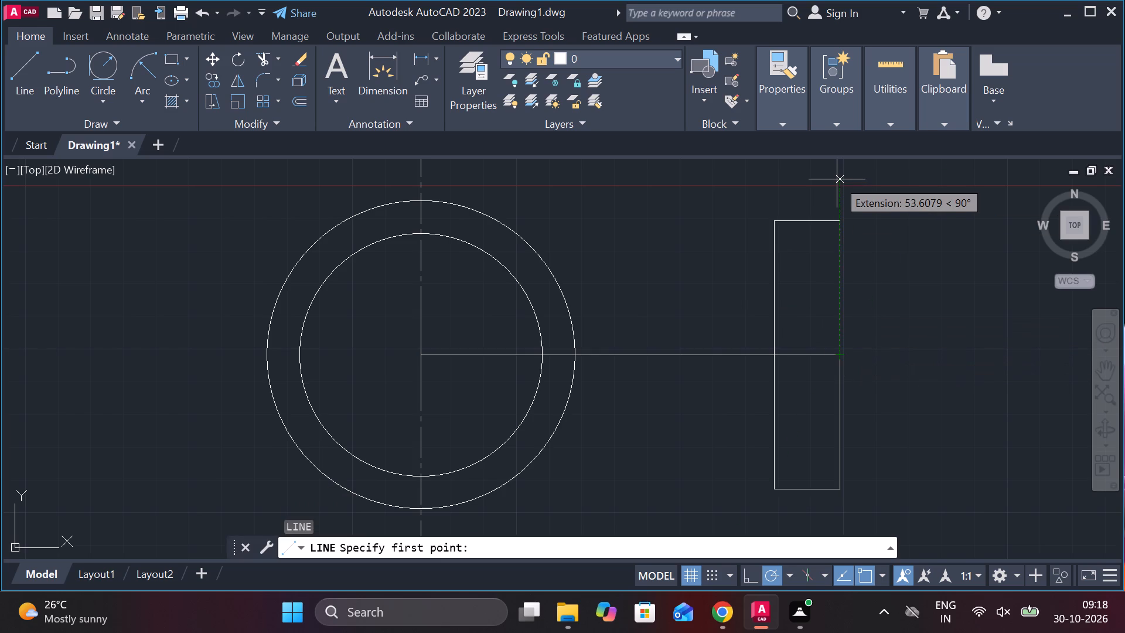
{"action": "type", "text": "25"}
{"action": "key", "text": "space"}
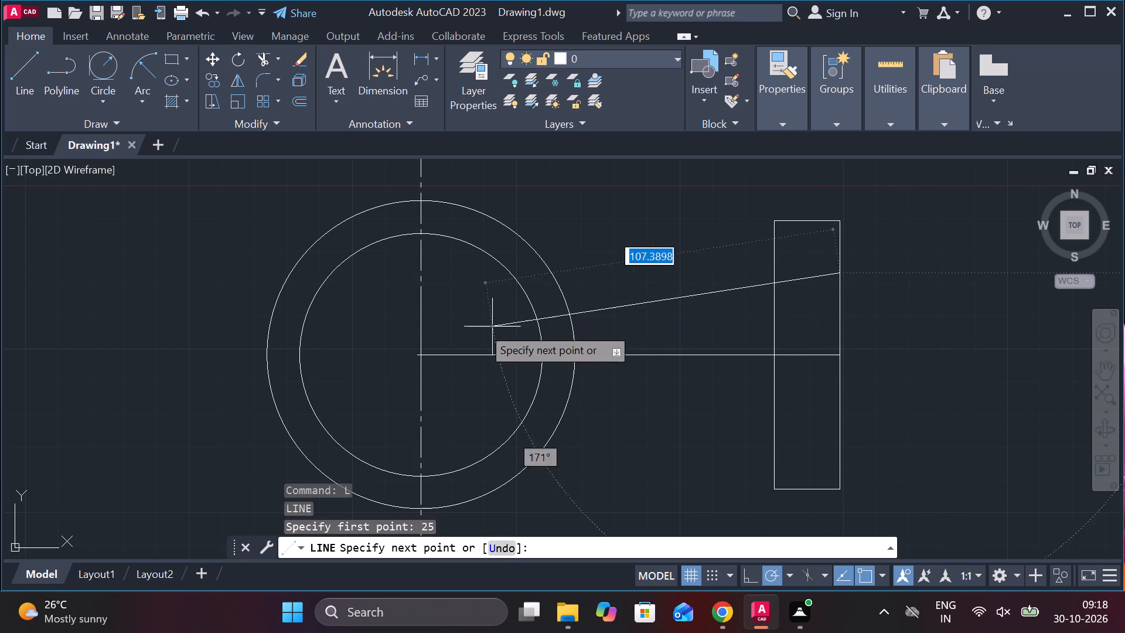
{"action": "scroll", "coordinate": [424, 286], "scroll_direction": "up", "scroll_amount": 3}
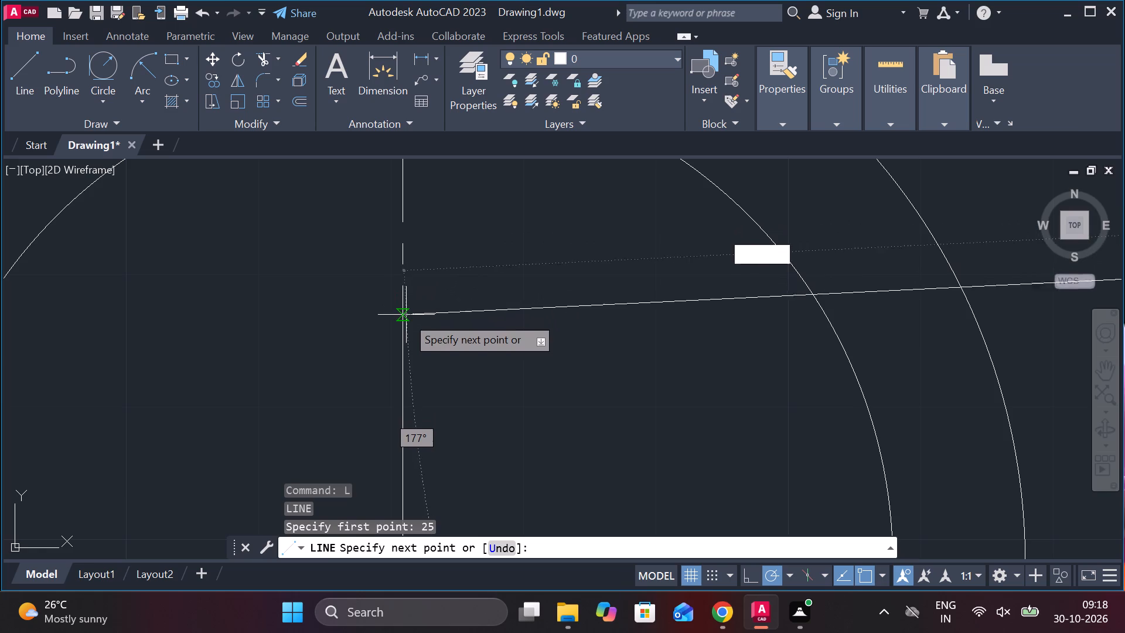
{"action": "scroll", "coordinate": [403, 364], "scroll_direction": "down", "scroll_amount": 2}
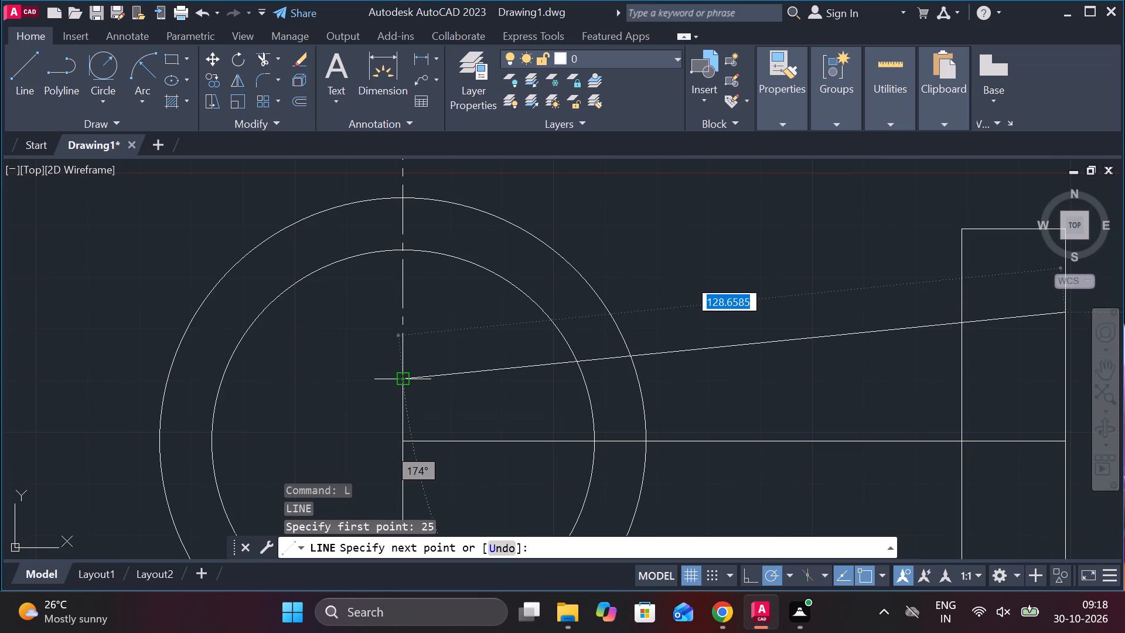
{"action": "middle_click_drag", "start_coordinate": [456, 375], "coordinate": [461, 246]}
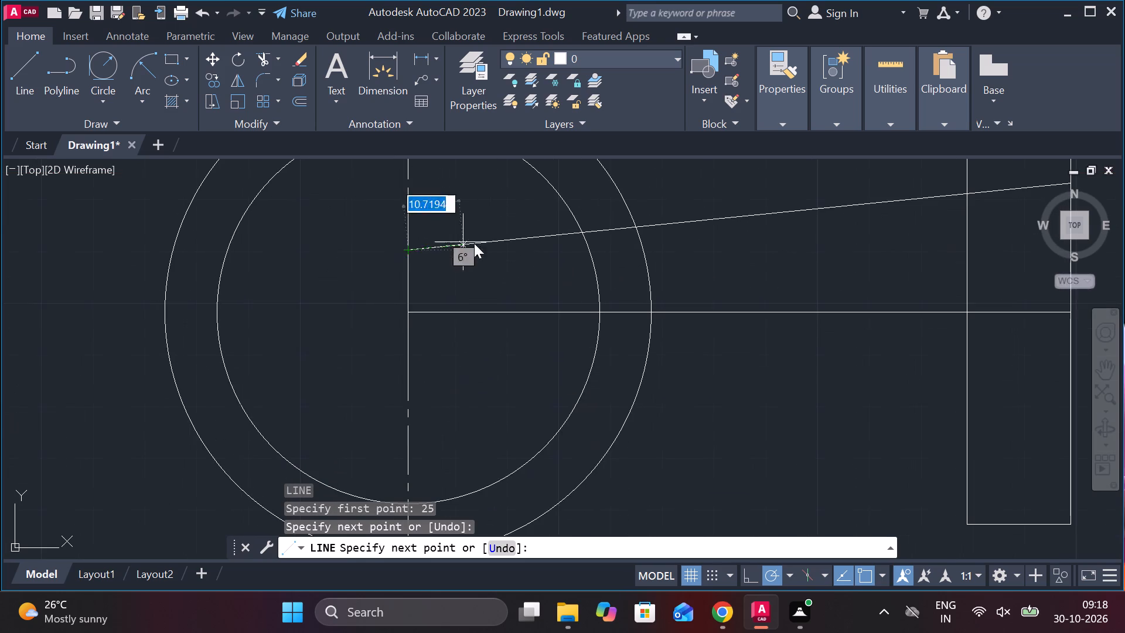
{"action": "key", "text": "grave"}
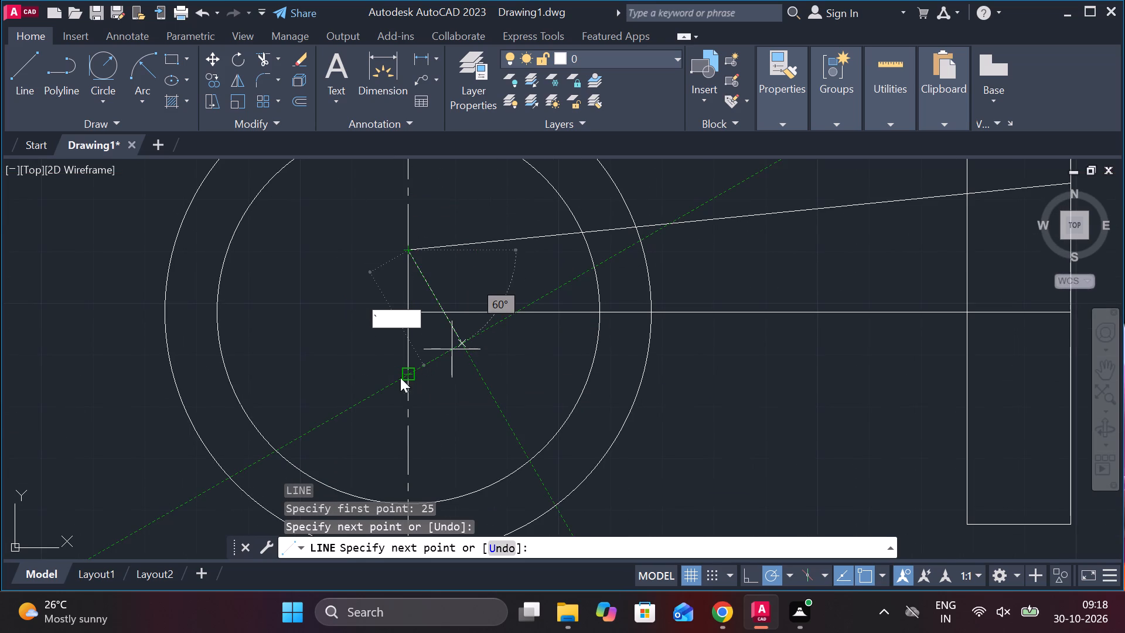
{"action": "key", "text": "Escape"}
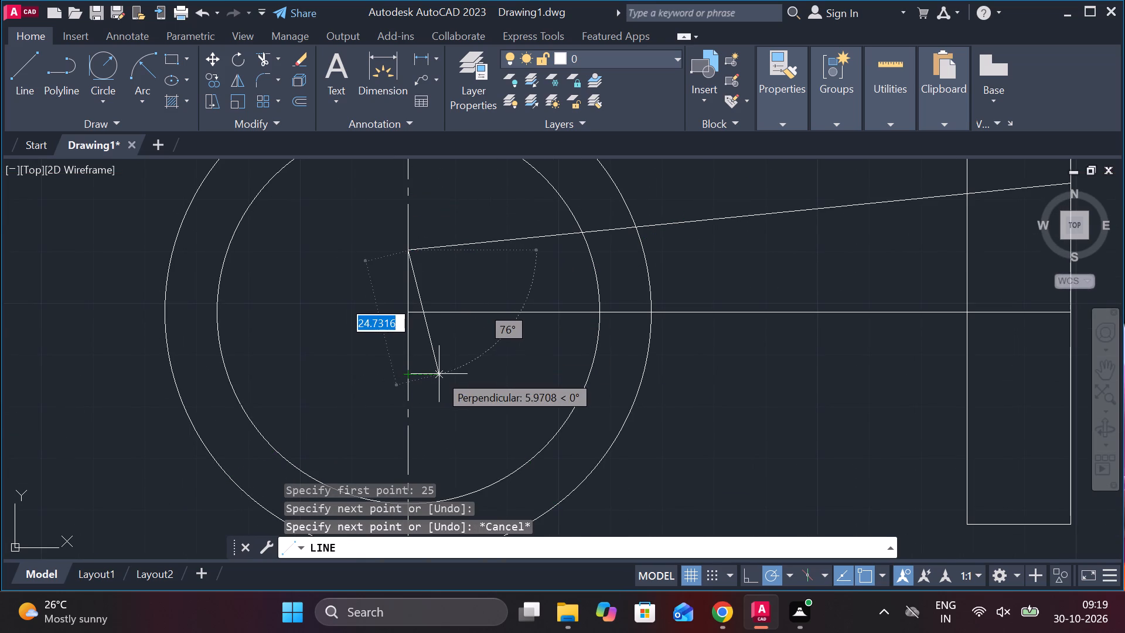
{"action": "key", "text": "Escape"}
Mirror the slanted line about the horizontal 128 line, keeping the source line.
{"action": "scroll", "coordinate": [590, 342], "scroll_direction": "down", "scroll_amount": 1}
{"action": "middle_click_drag", "start_coordinate": [689, 356], "coordinate": [646, 358]}
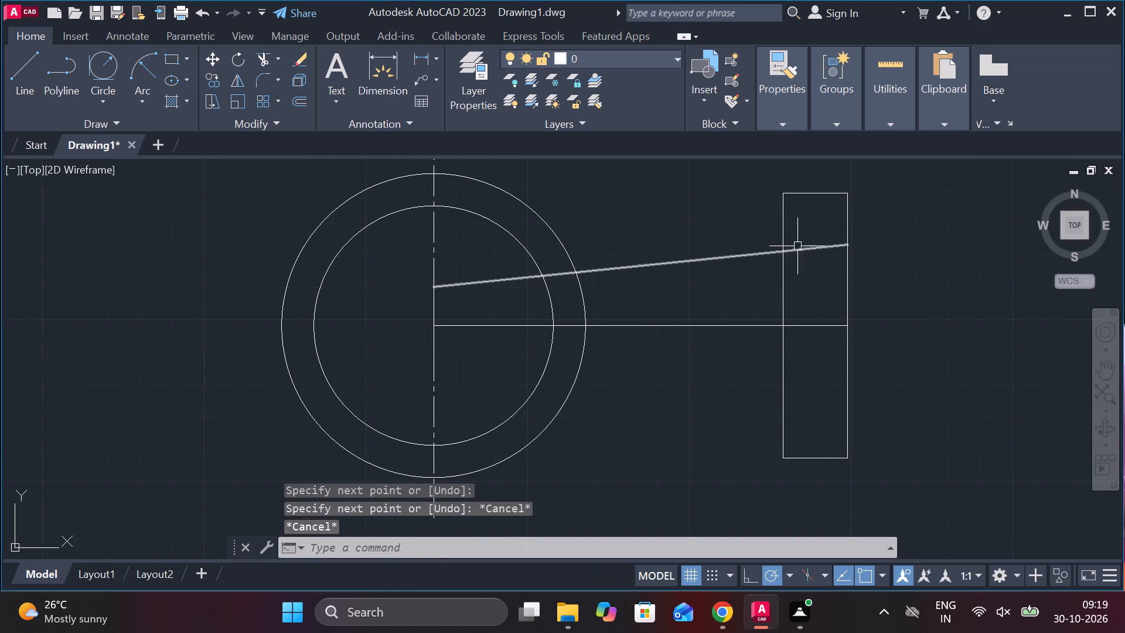
{"action": "left_click", "coordinate": [814, 247]}
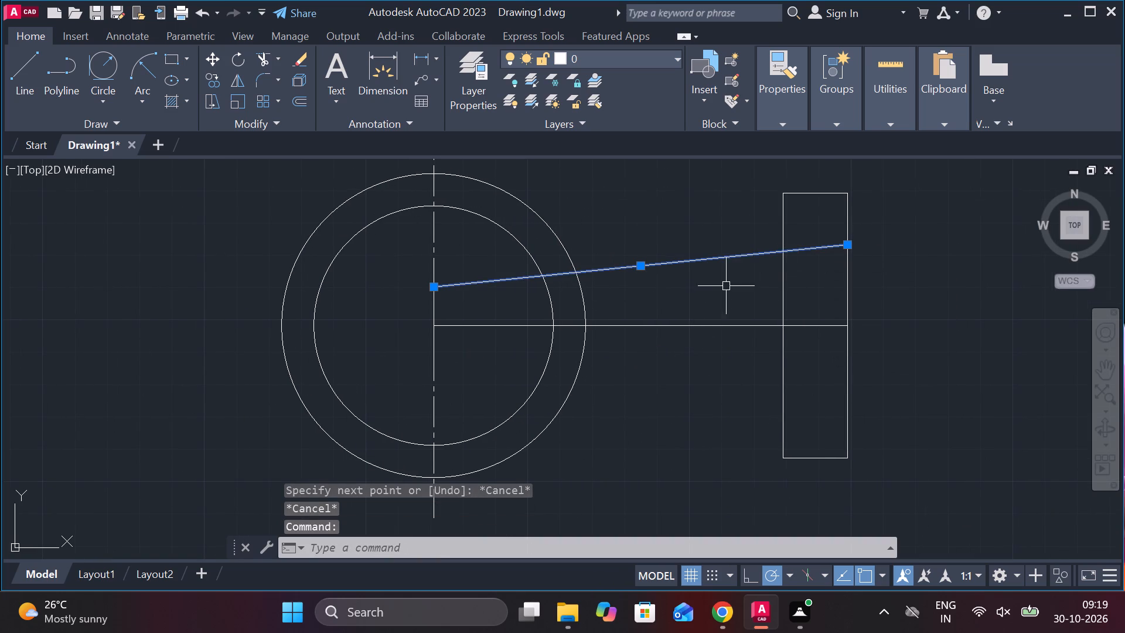
{"action": "type", "text": "mi"}
{"action": "key", "text": "Return"}
{"action": "left_click", "coordinate": [786, 328]}
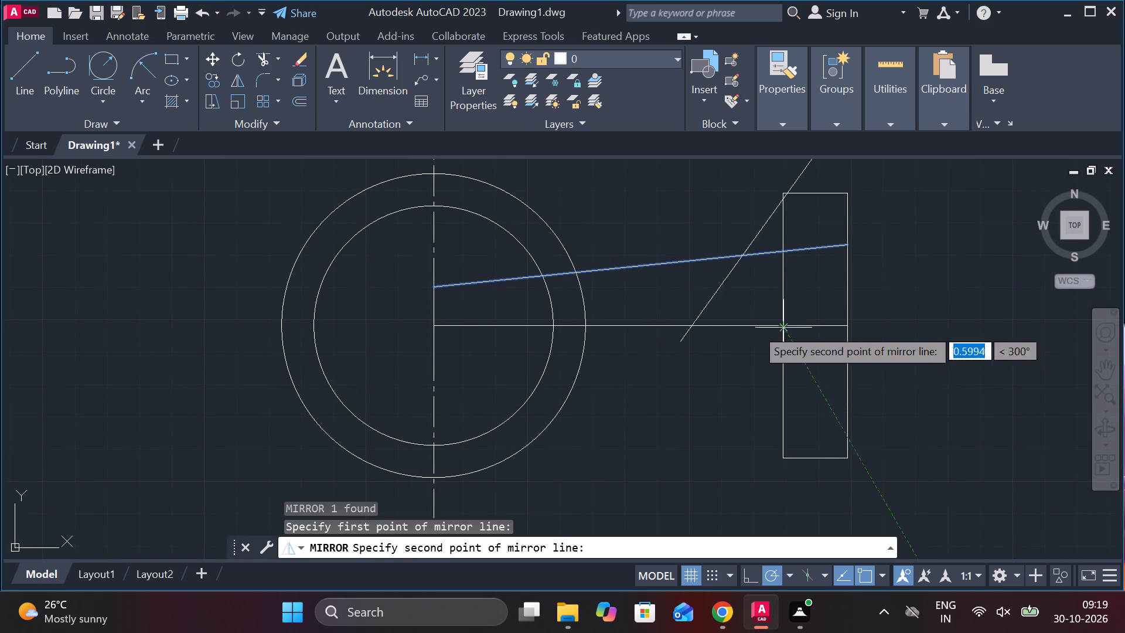
{"action": "left_click", "coordinate": [436, 325]}
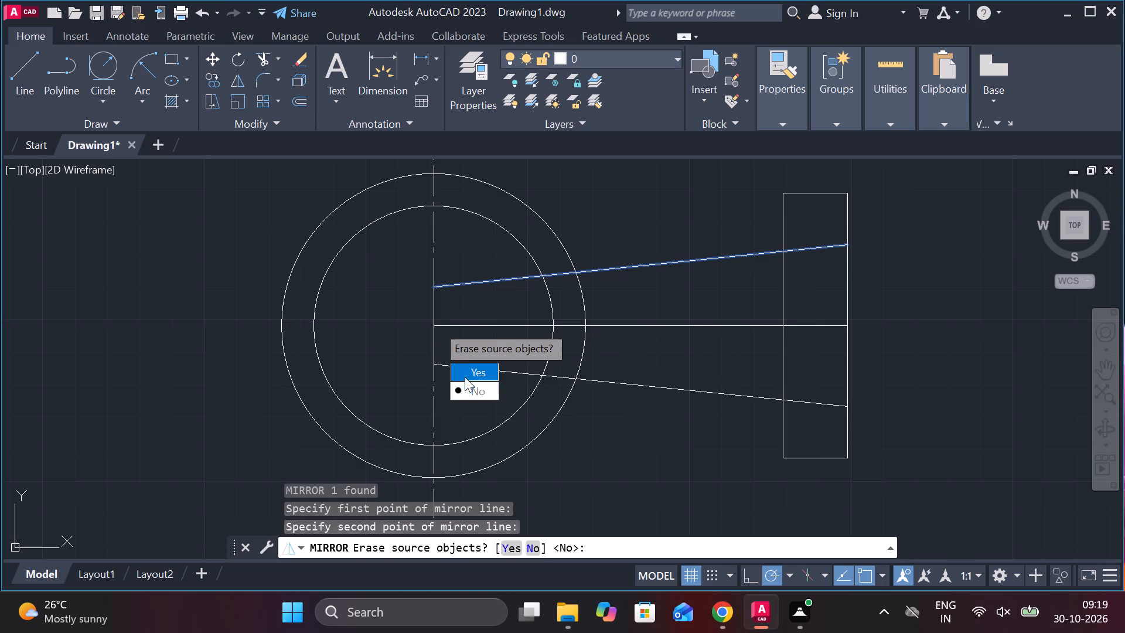
{"action": "left_click_drag", "start_coordinate": [470, 386], "coordinate": [436, 325]}
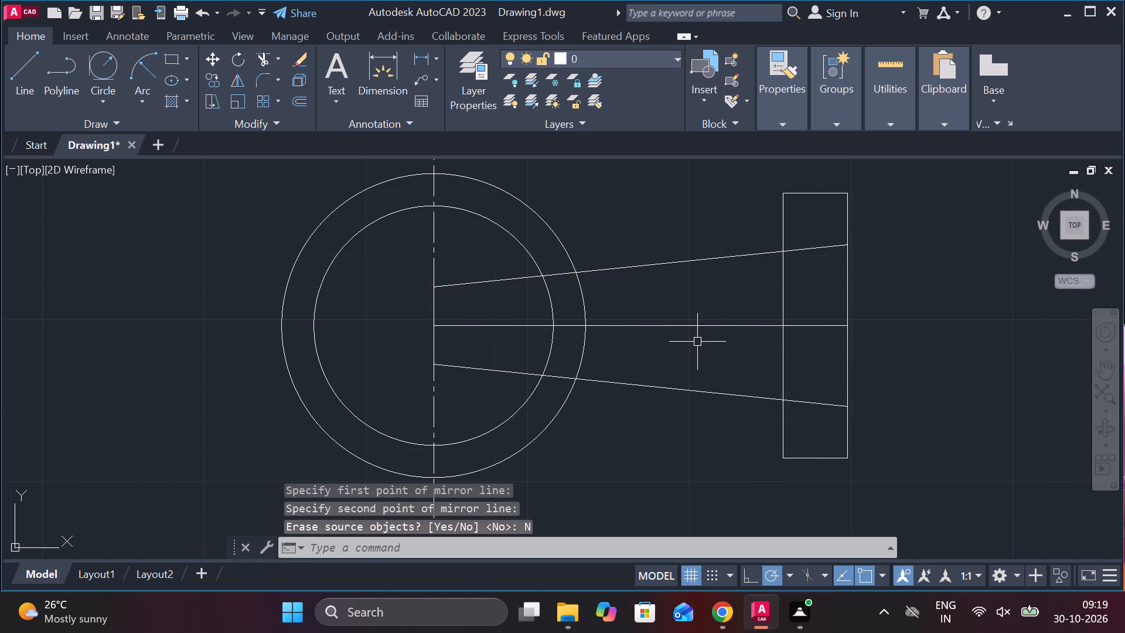
Offset the lower and upper slanted lines outward by 10 each.
{"action": "middle_click_drag", "start_coordinate": [701, 343], "coordinate": [657, 345]}
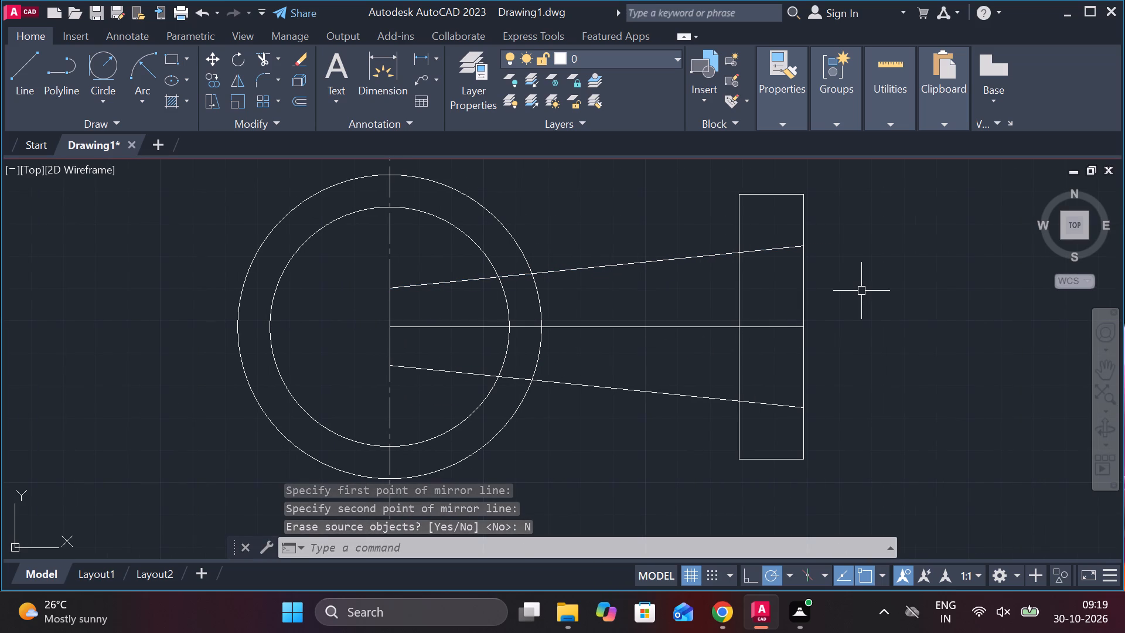
{"action": "middle_click_drag", "start_coordinate": [634, 377], "coordinate": [634, 307]}
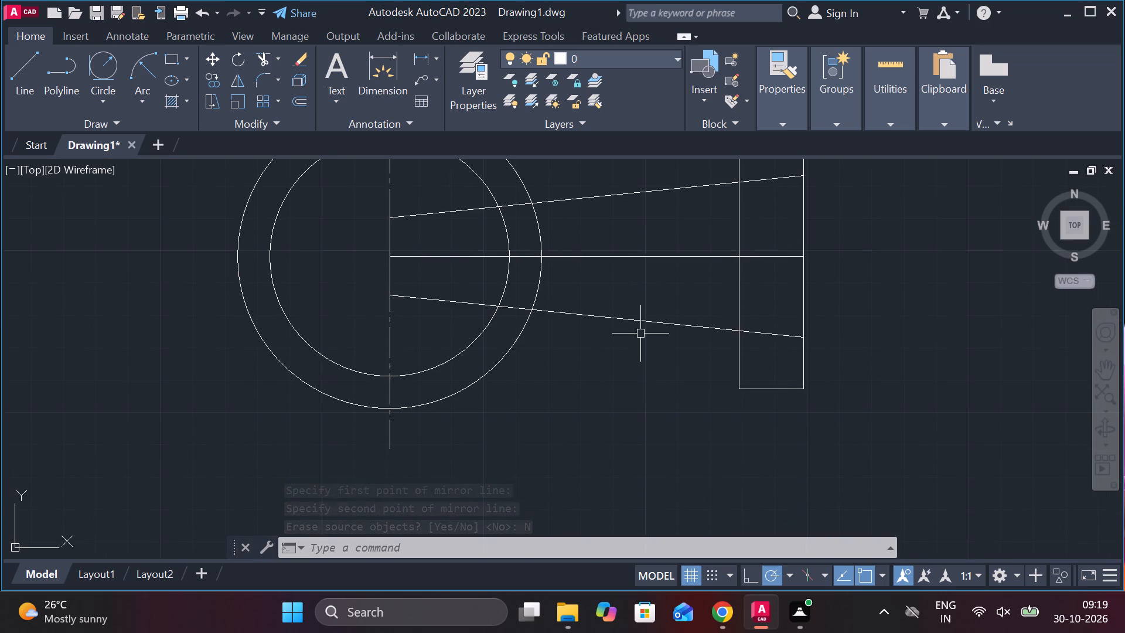
{"action": "left_click", "coordinate": [626, 320]}
{"action": "key", "text": "o"}
{"action": "key", "text": "Return"}
{"action": "key", "text": "Return"}
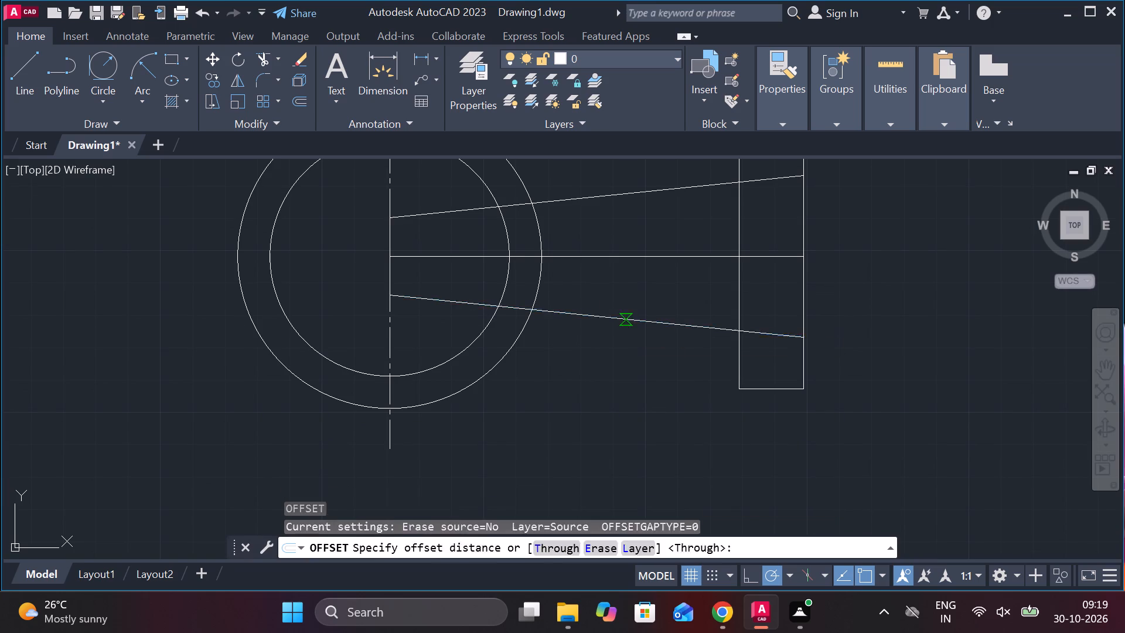
{"action": "type", "text": "10"}
{"action": "key", "text": "Return"}
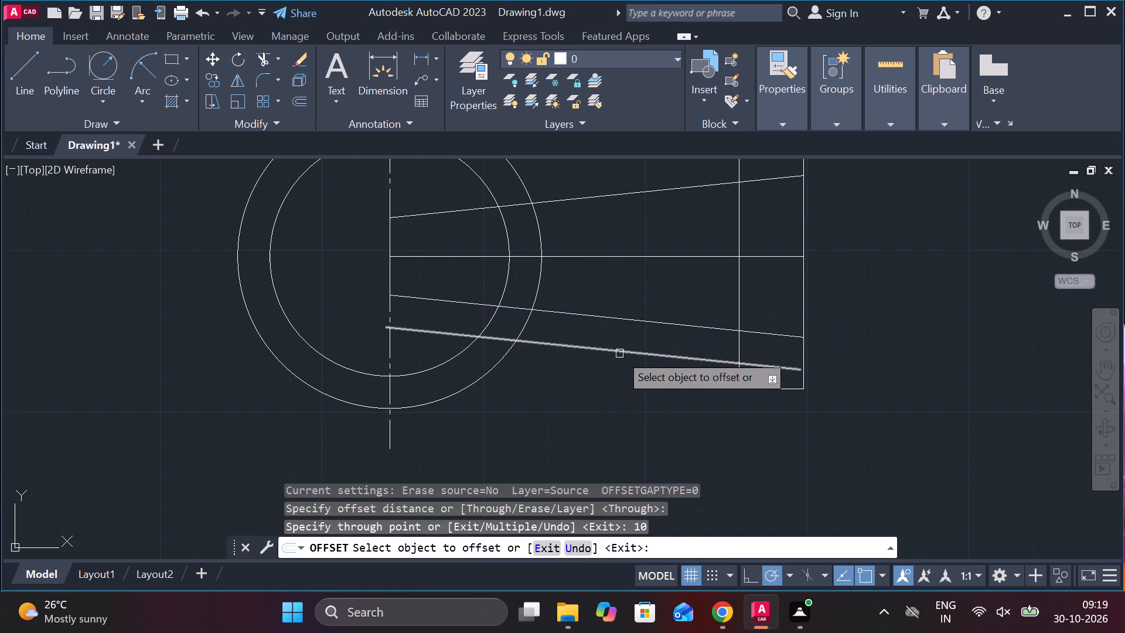
{"action": "left_click", "coordinate": [661, 186]}
{"action": "middle_click_drag", "start_coordinate": [660, 179], "coordinate": [662, 220]}
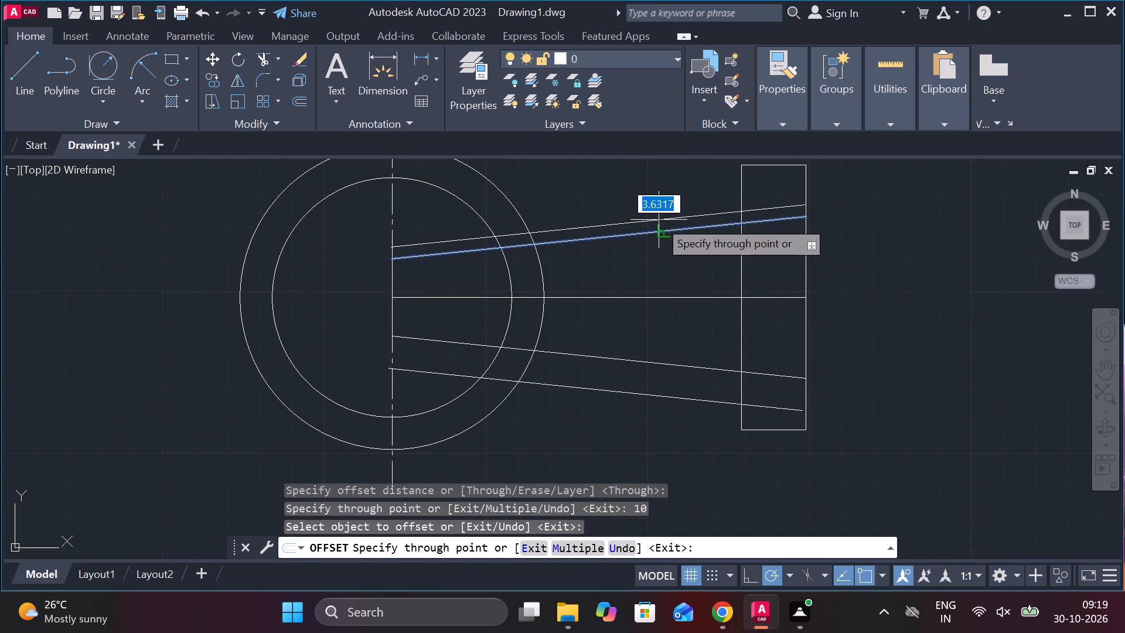
{"action": "key", "text": "1"}
{"action": "key", "text": "0"}
{"action": "key", "text": "Return"}
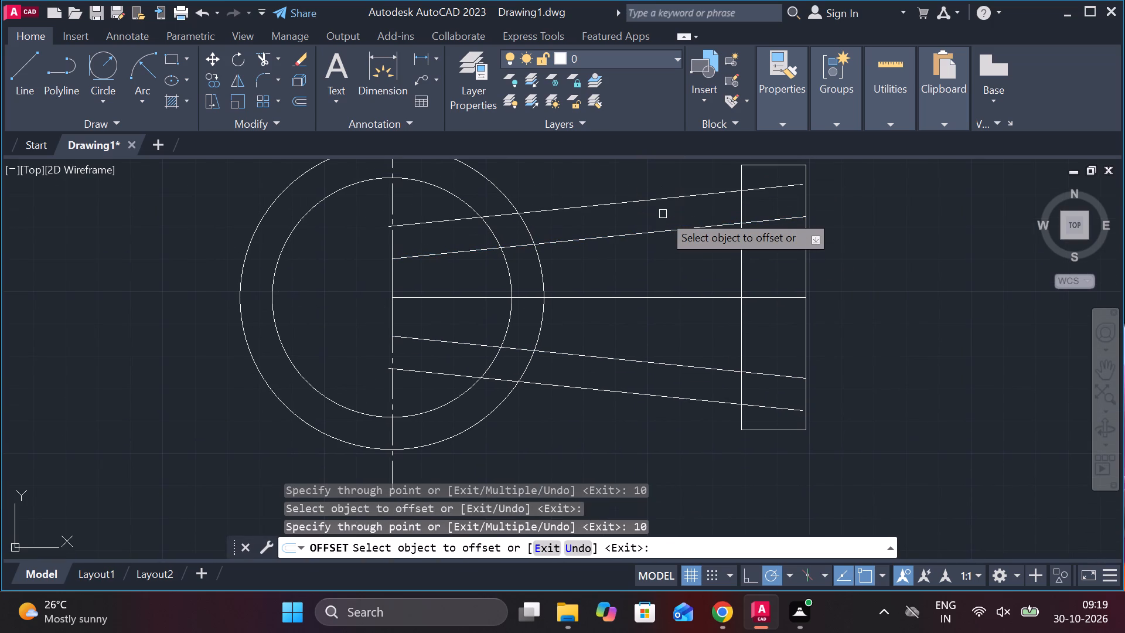
{"action": "key", "text": "Escape"}
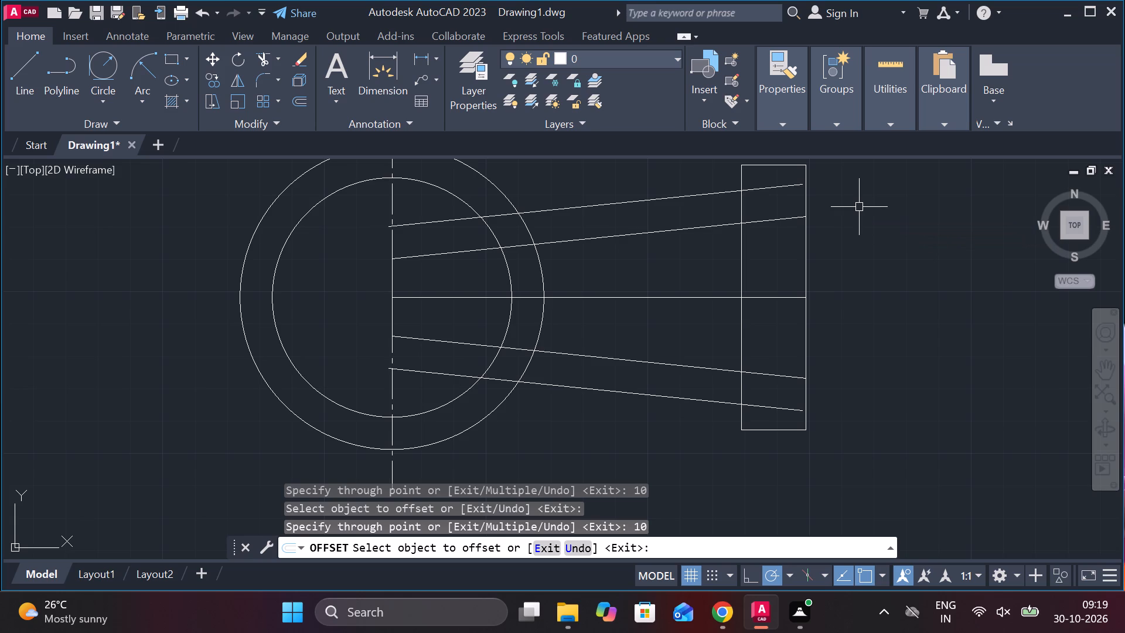
Trim the outer slanted lines inside the end plate and the plate's inner edge between each pair of slanted lines.
{"action": "type", "text": "tr"}
{"action": "key", "text": "space"}
{"action": "left_click", "coordinate": [758, 192]}
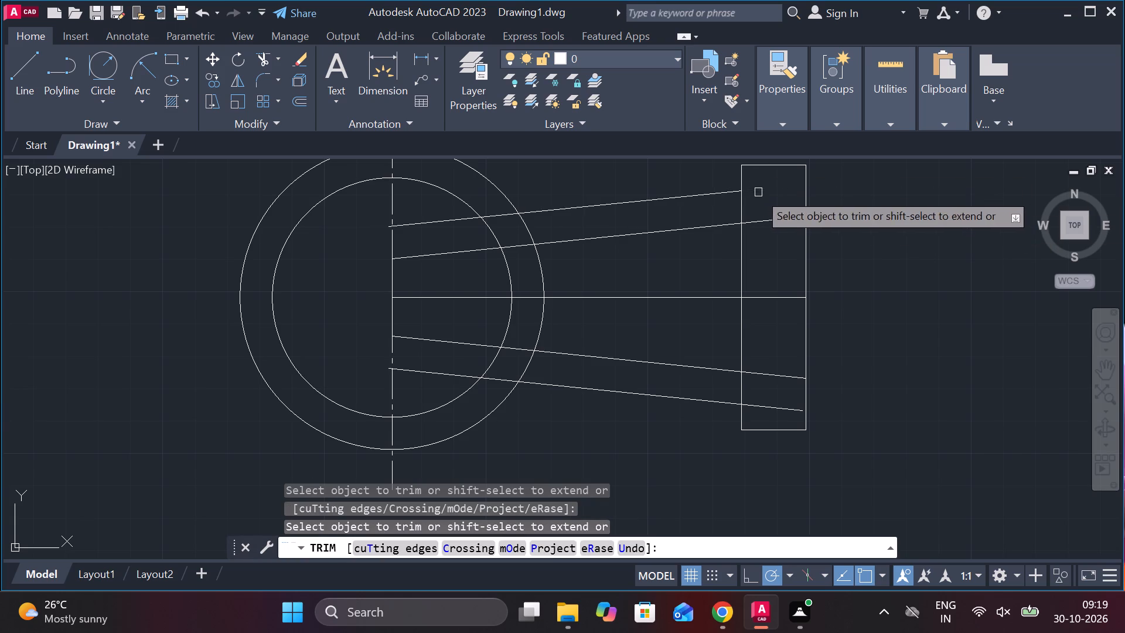
{"action": "left_click", "coordinate": [779, 409]}
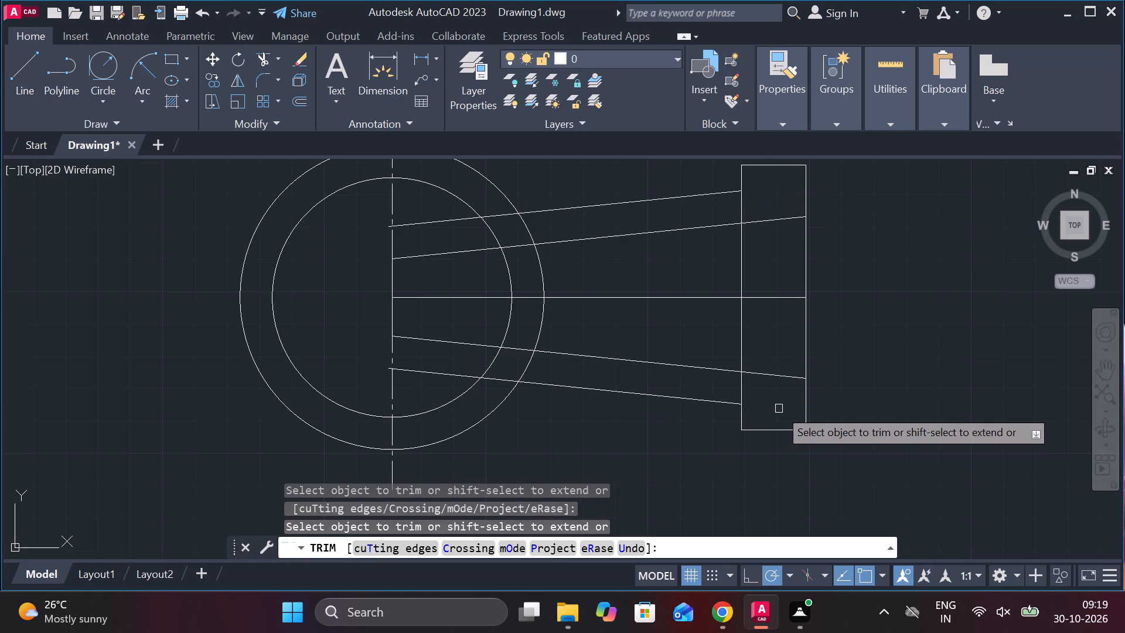
{"action": "left_click", "coordinate": [744, 393]}
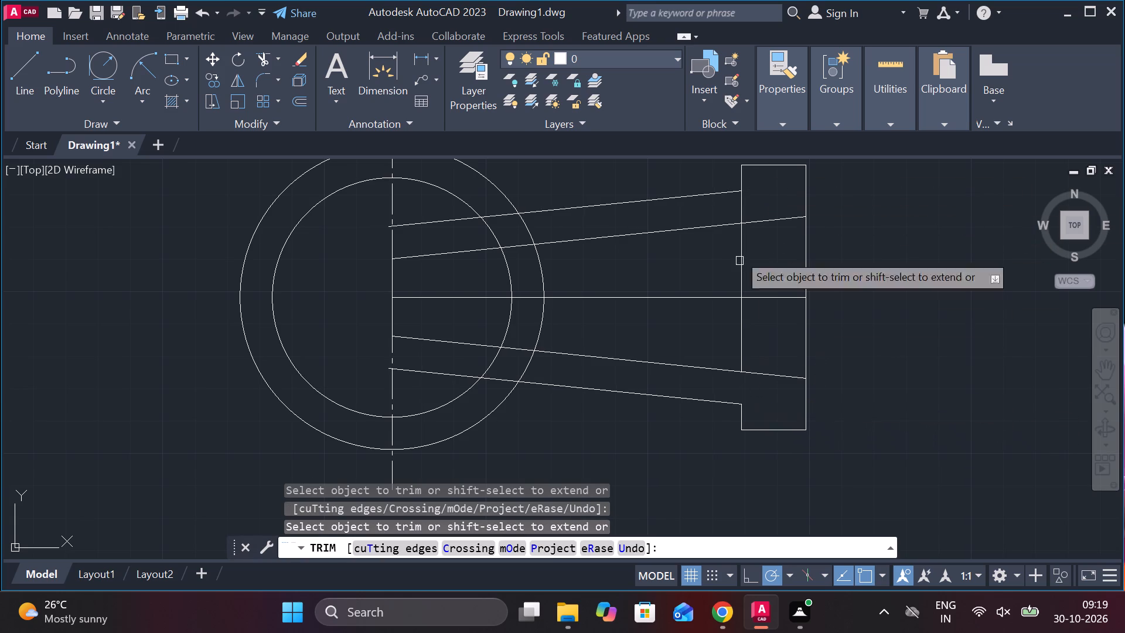
{"action": "left_click", "coordinate": [739, 202]}
{"action": "key", "text": "Escape"}
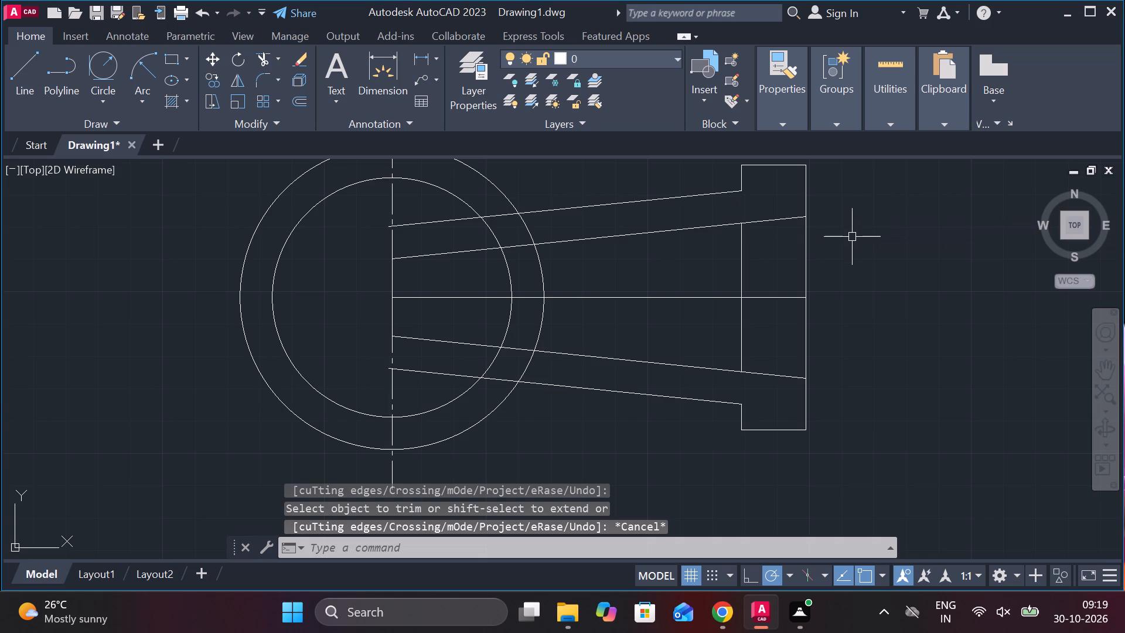
Fillet both corners between the outer slanted lines and the plate's inner edge with radius 6.
{"action": "type", "text": "f r"}
{"action": "key", "text": "space"}
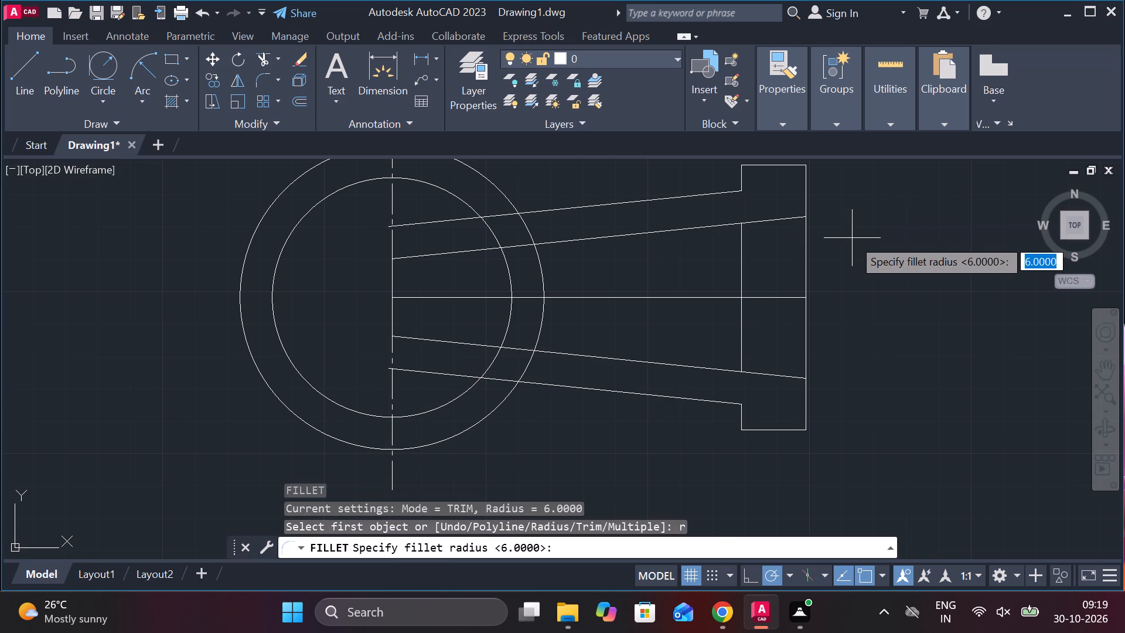
{"action": "key", "text": "space"}
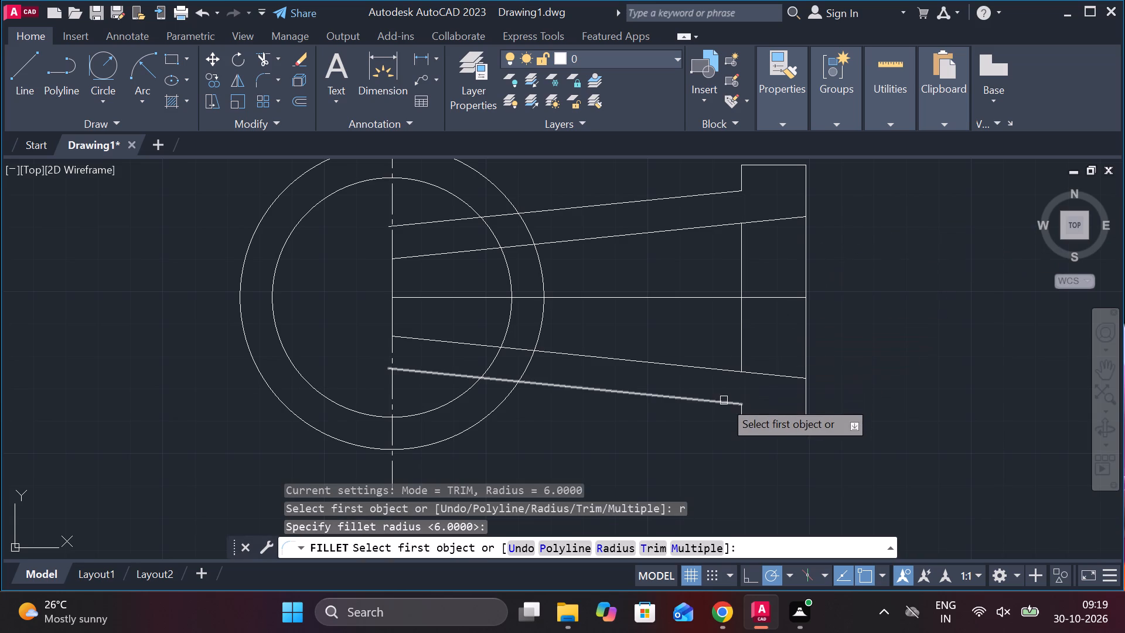
{"action": "left_click", "coordinate": [724, 401]}
{"action": "left_click", "coordinate": [739, 420]}
{"action": "key", "text": "space"}
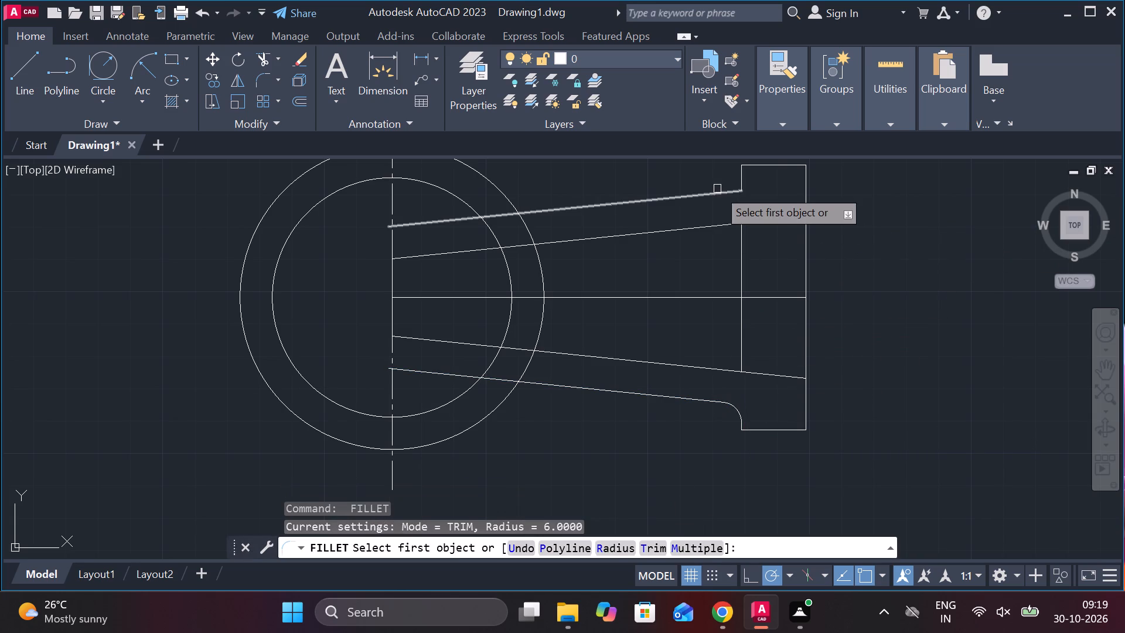
{"action": "left_click", "coordinate": [717, 189]}
{"action": "left_click", "coordinate": [739, 180]}
{"action": "key", "text": "Escape"}
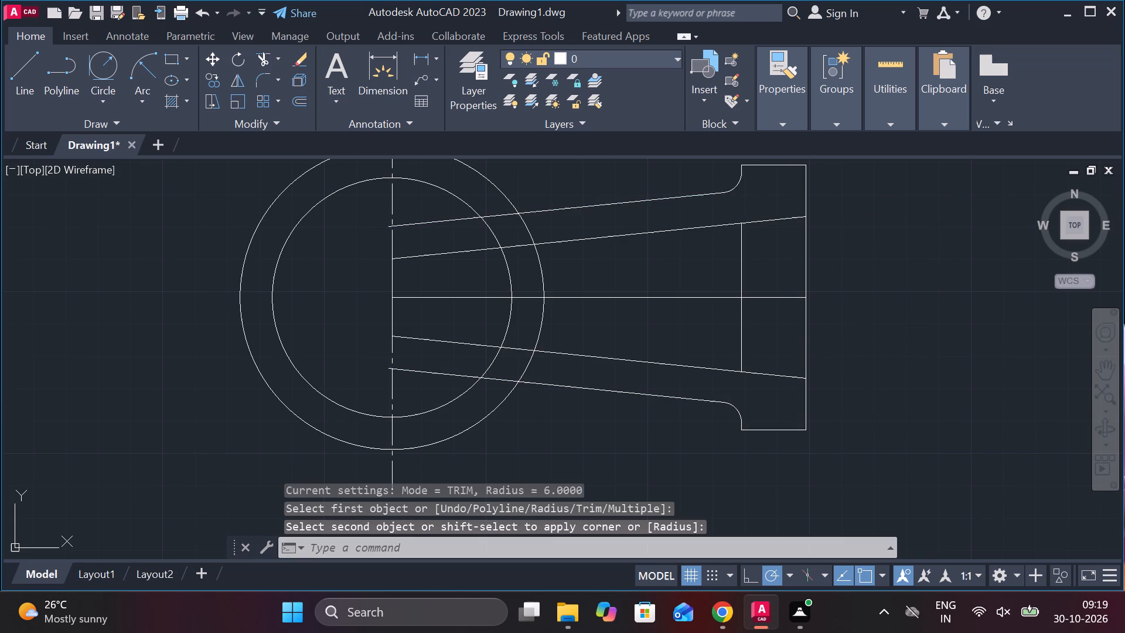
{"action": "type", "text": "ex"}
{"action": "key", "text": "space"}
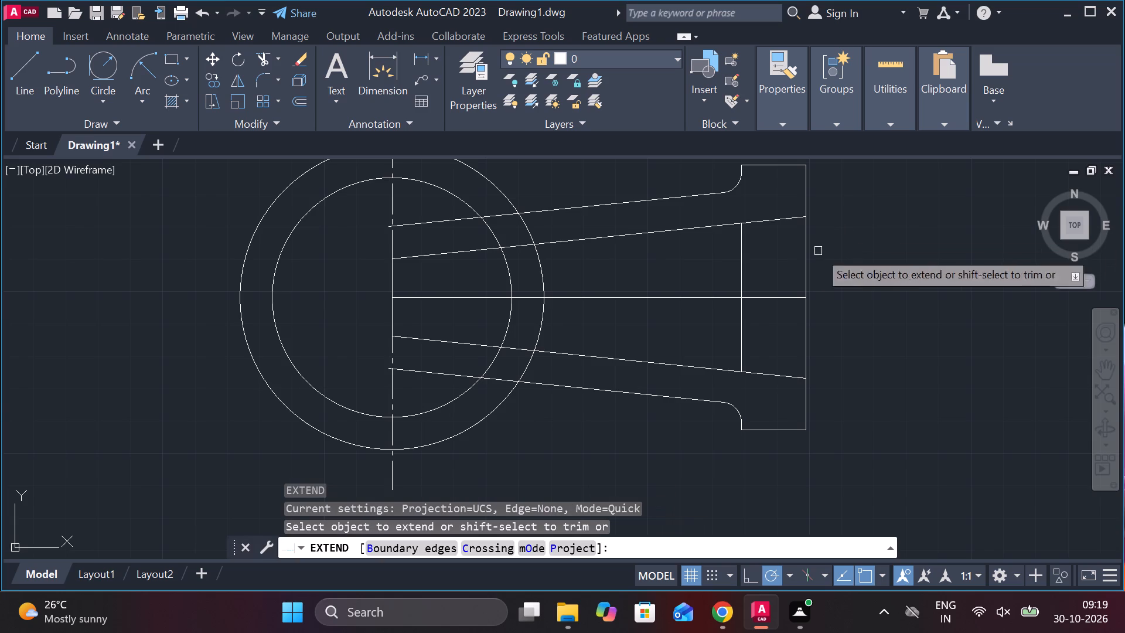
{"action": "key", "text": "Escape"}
Stretch the end plate's inner edge line at both ends to meet the plate's short edges beyond the upper and lower fillets.
{"action": "left_click", "coordinate": [743, 256]}
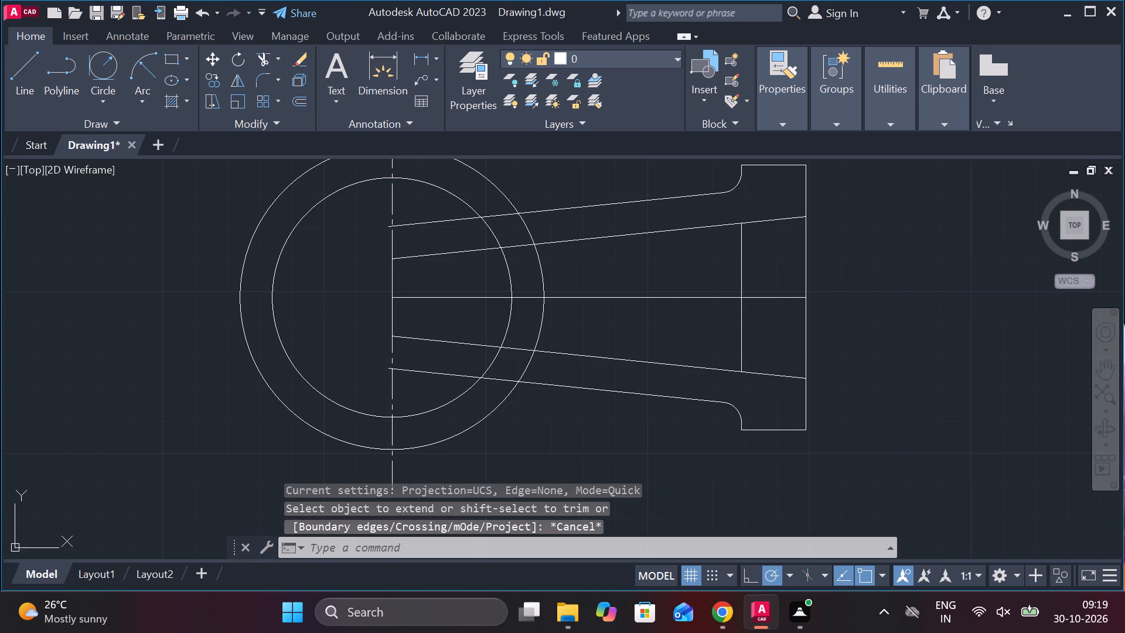
{"action": "left_click", "coordinate": [742, 223]}
{"action": "middle_click_drag", "start_coordinate": [745, 198], "coordinate": [746, 212]}
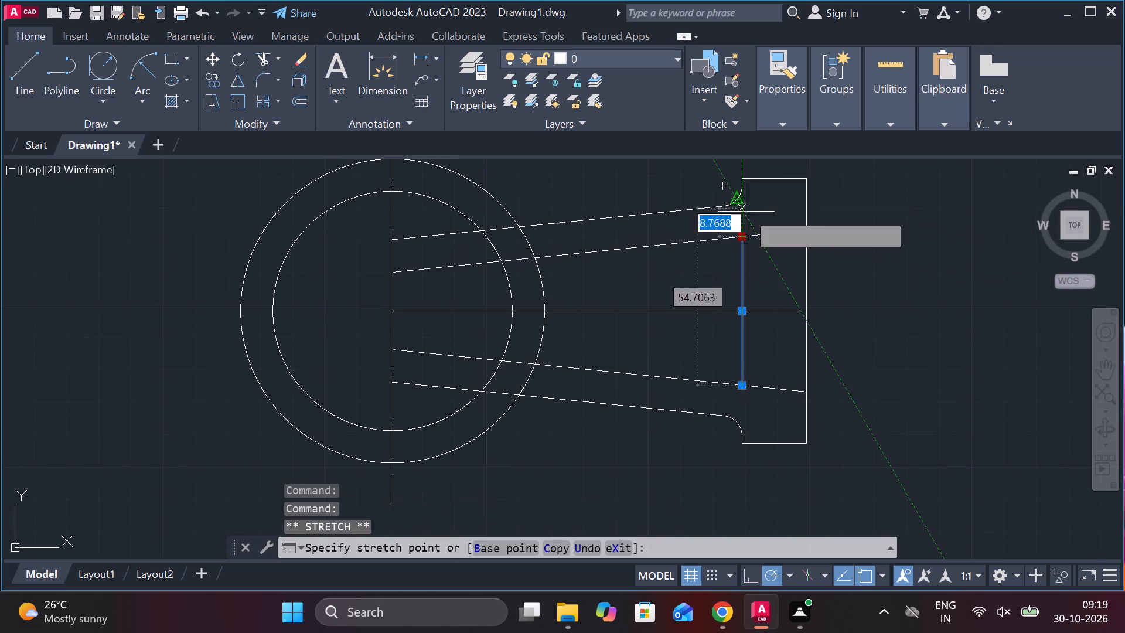
{"action": "left_click", "coordinate": [744, 189]}
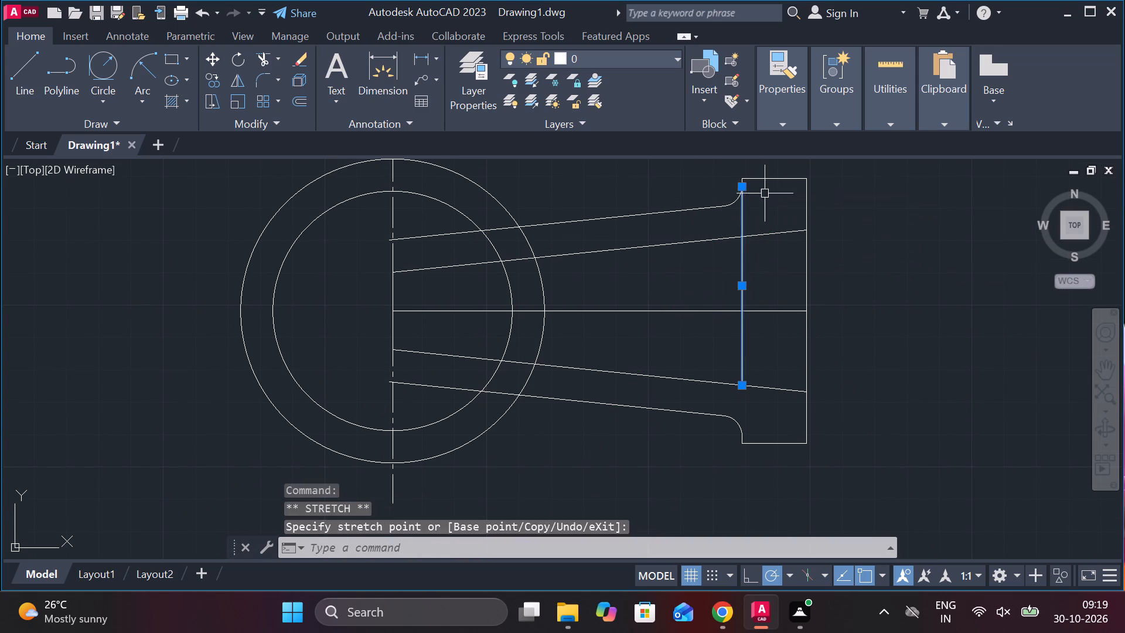
{"action": "key", "text": "Escape"}
{"action": "left_click", "coordinate": [741, 346]}
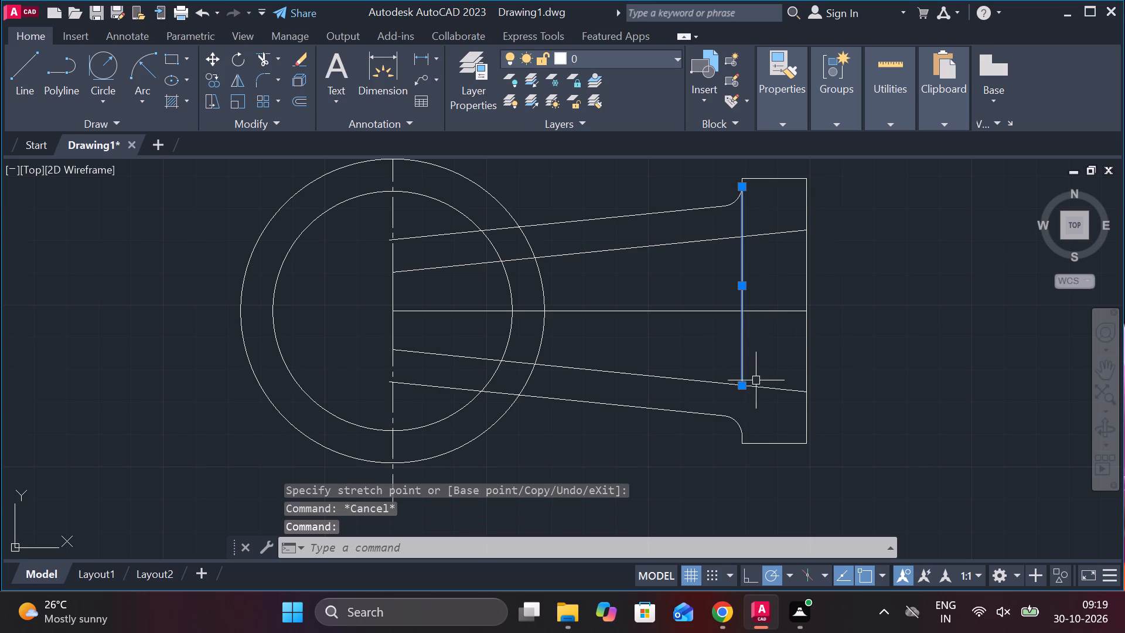
{"action": "left_click", "coordinate": [744, 385]}
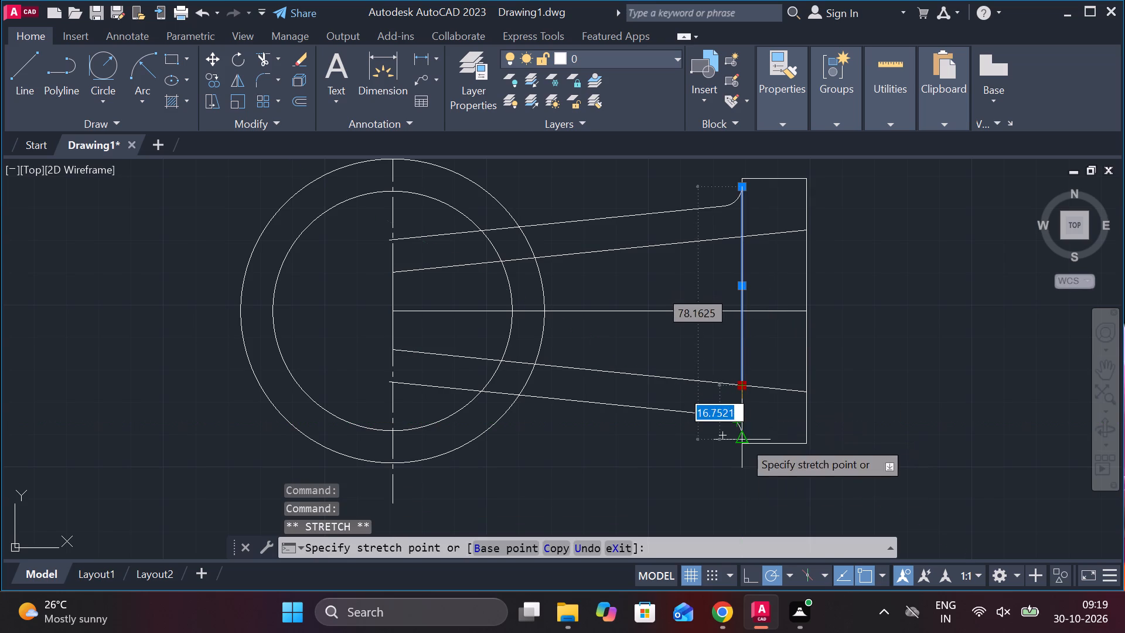
{"action": "left_click", "coordinate": [743, 441]}
{"action": "key", "text": "Escape"}
Set the linetype of the end plate's inner edge line to DASHED.
{"action": "left_click", "coordinate": [745, 266]}
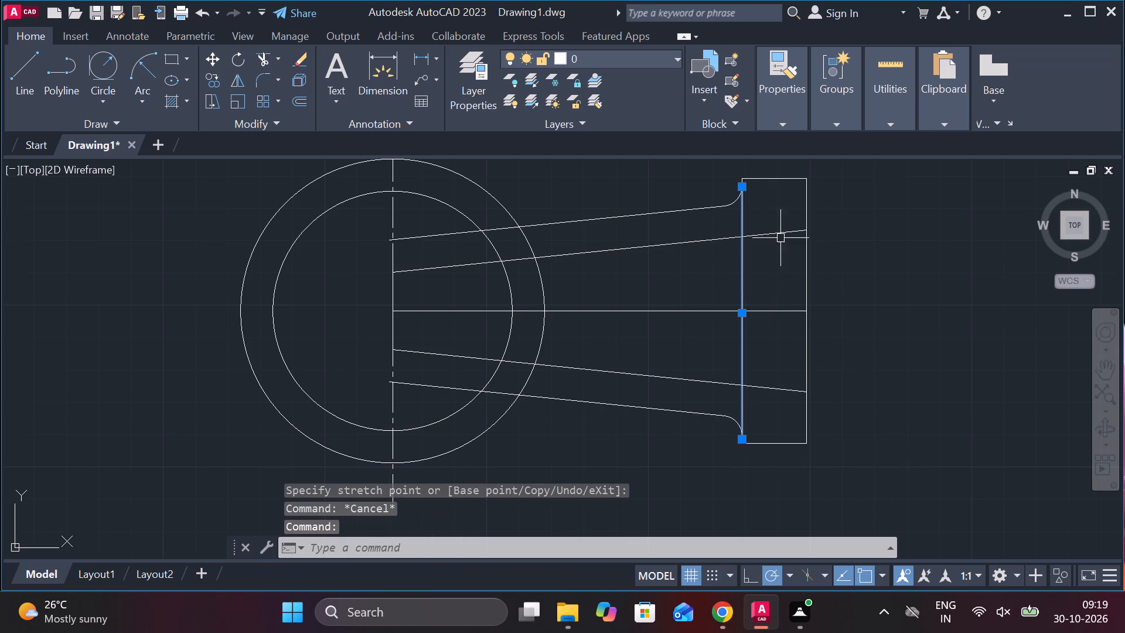
{"action": "left_click", "coordinate": [783, 131]}
{"action": "left_click", "coordinate": [915, 182]}
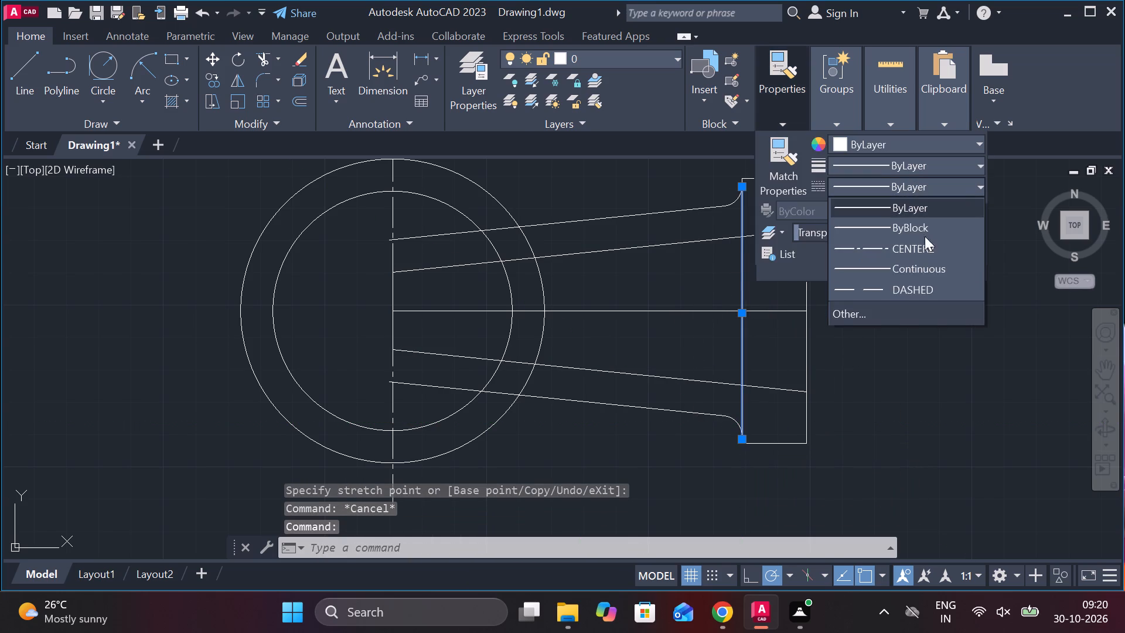
{"action": "left_click", "coordinate": [877, 291]}
{"action": "key", "text": "Escape"}
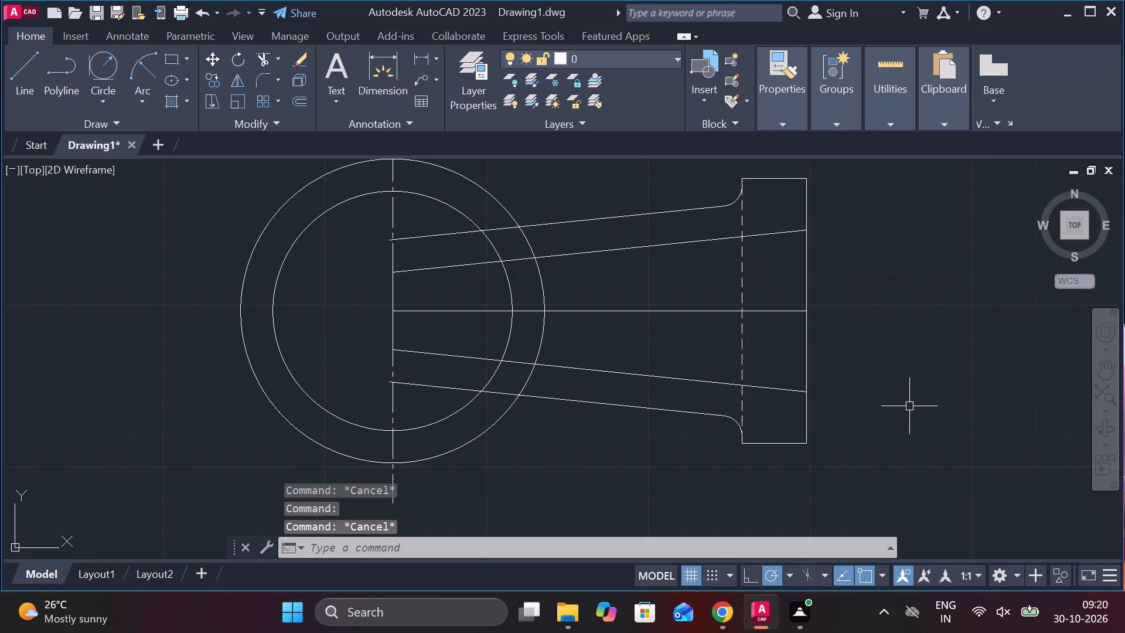
Trim away the outer circle's arc between the upper and lower outer slanted lines.
{"action": "middle_click_drag", "start_coordinate": [921, 386], "coordinate": [872, 384]}
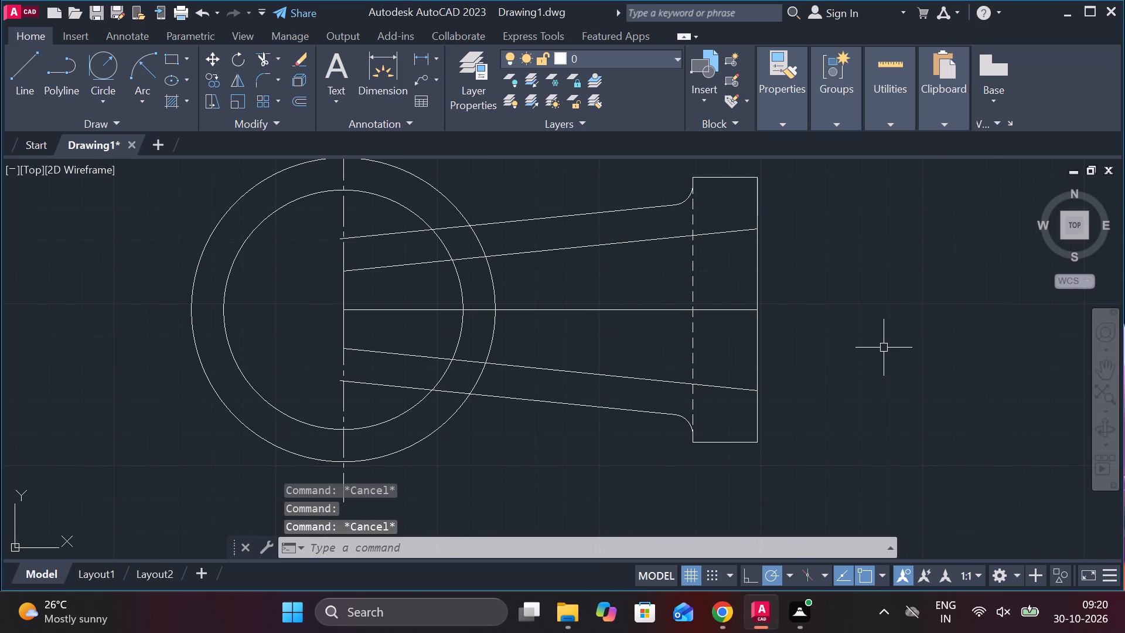
{"action": "middle_click_drag", "start_coordinate": [536, 269], "coordinate": [656, 293]}
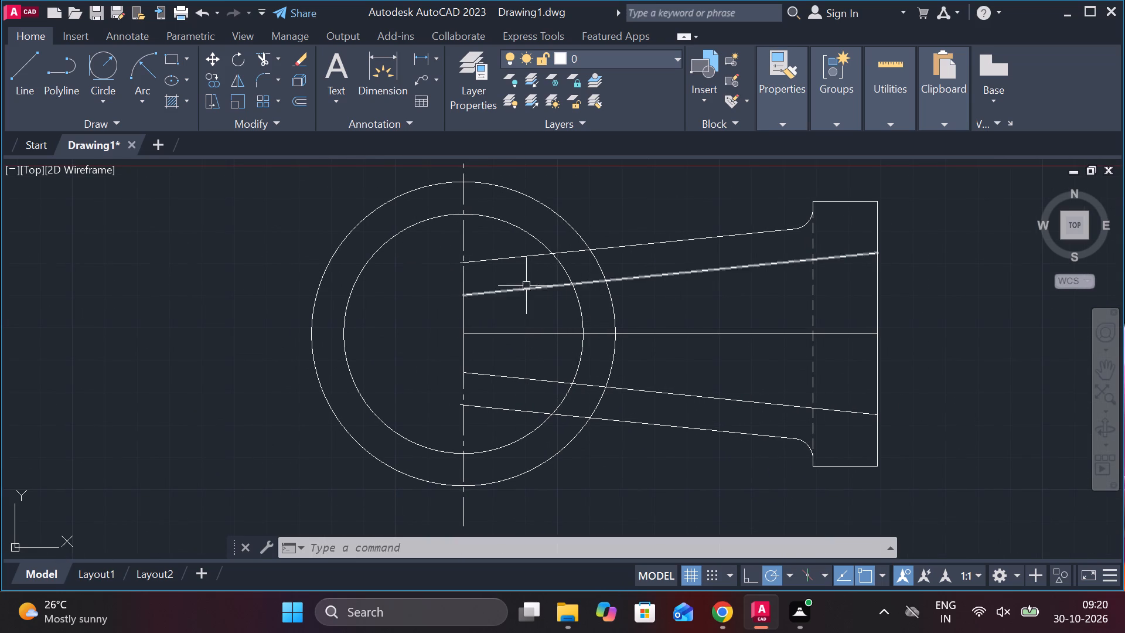
{"action": "type", "text": "tr"}
{"action": "key", "text": "space"}
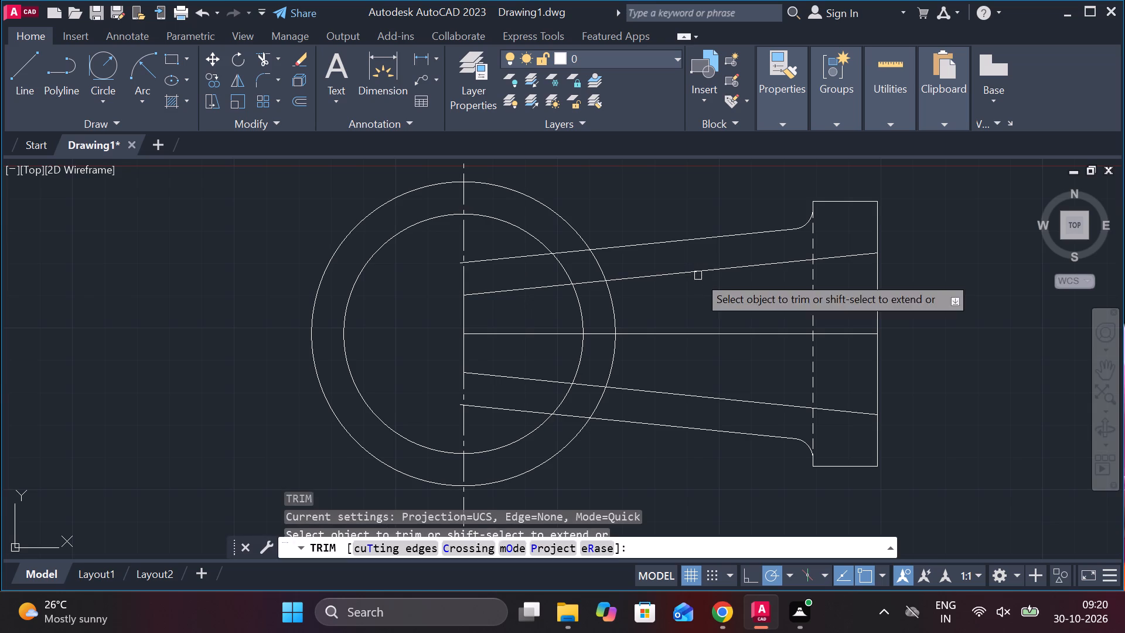
{"action": "left_click", "coordinate": [600, 263]}
{"action": "left_click", "coordinate": [612, 306]}
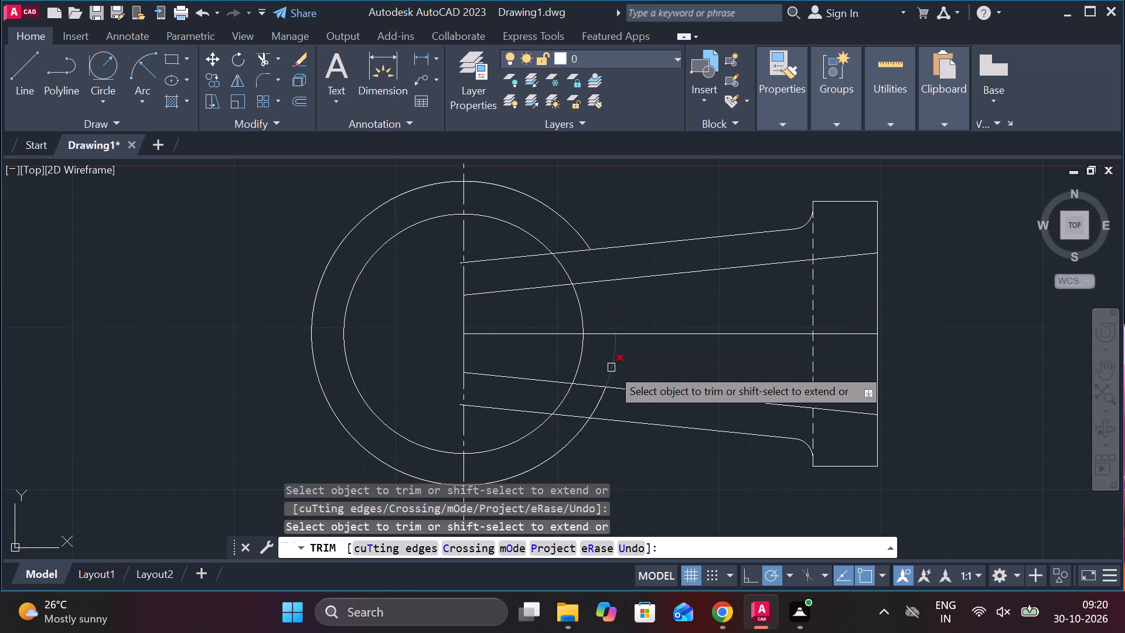
{"action": "left_click", "coordinate": [612, 370]}
{"action": "left_click", "coordinate": [599, 406]}
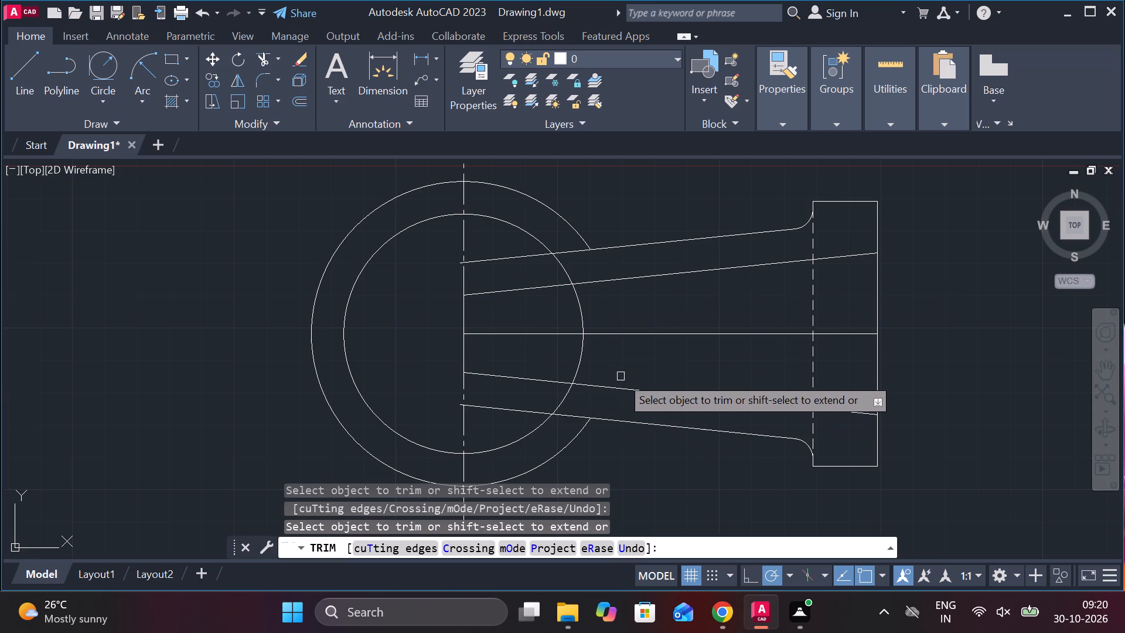
Trim the outer slanted lines inside the inner circle, including their stubs past the centre line, and the inner circle's arc between them.
{"action": "left_click", "coordinate": [498, 412]}
{"action": "left_click", "coordinate": [461, 406]}
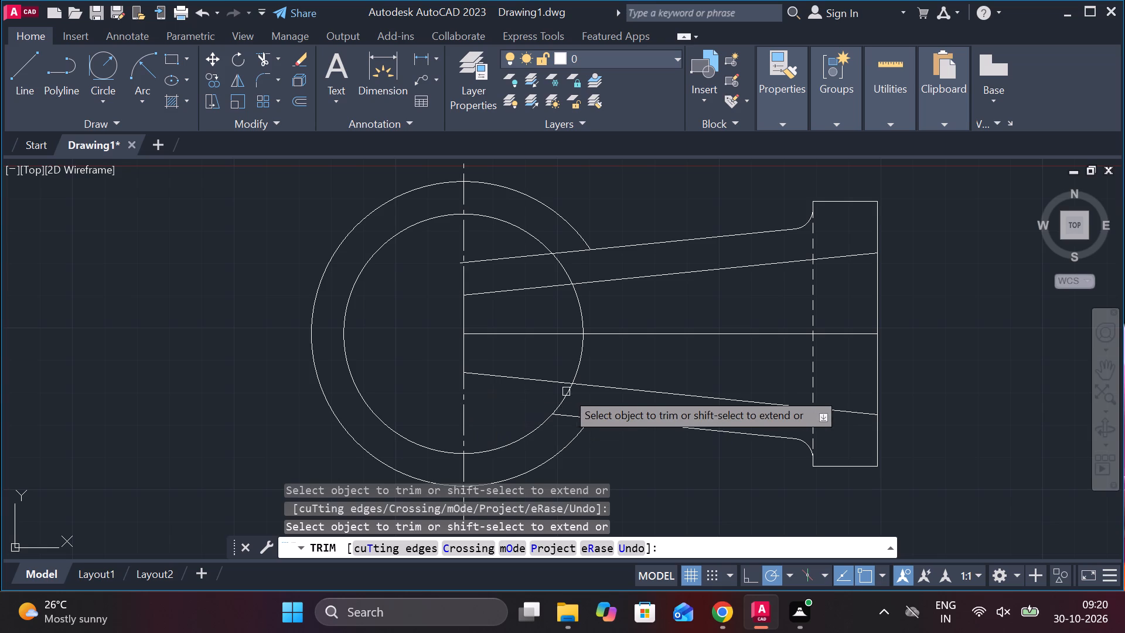
{"action": "left_click", "coordinate": [558, 406]}
{"action": "left_click", "coordinate": [482, 263]}
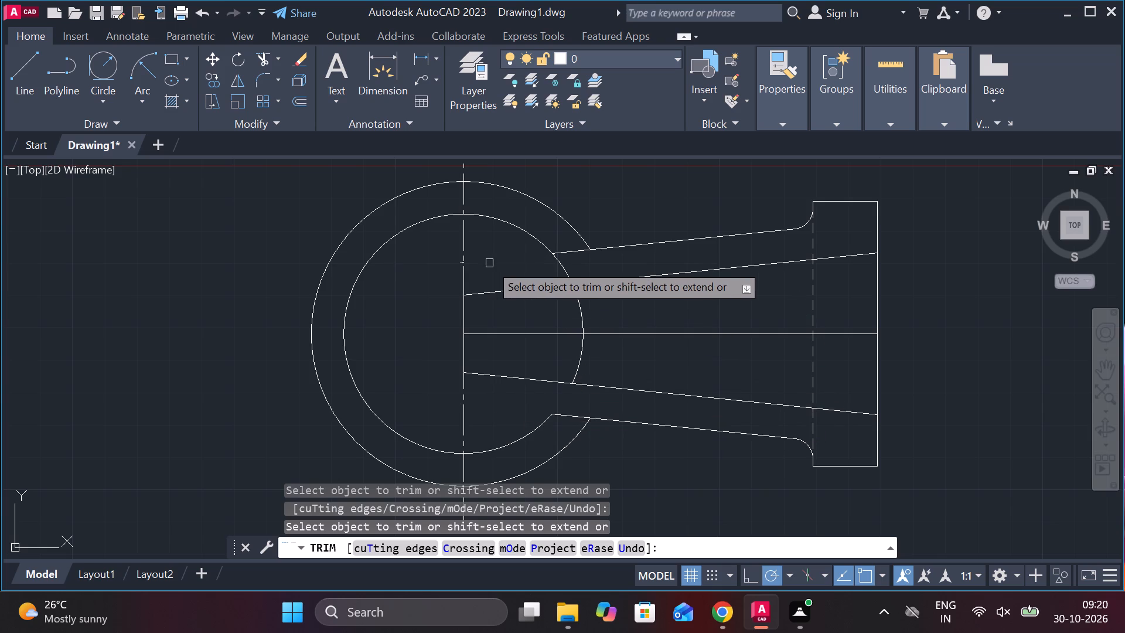
{"action": "left_click", "coordinate": [567, 263]}
{"action": "left_click", "coordinate": [458, 265]}
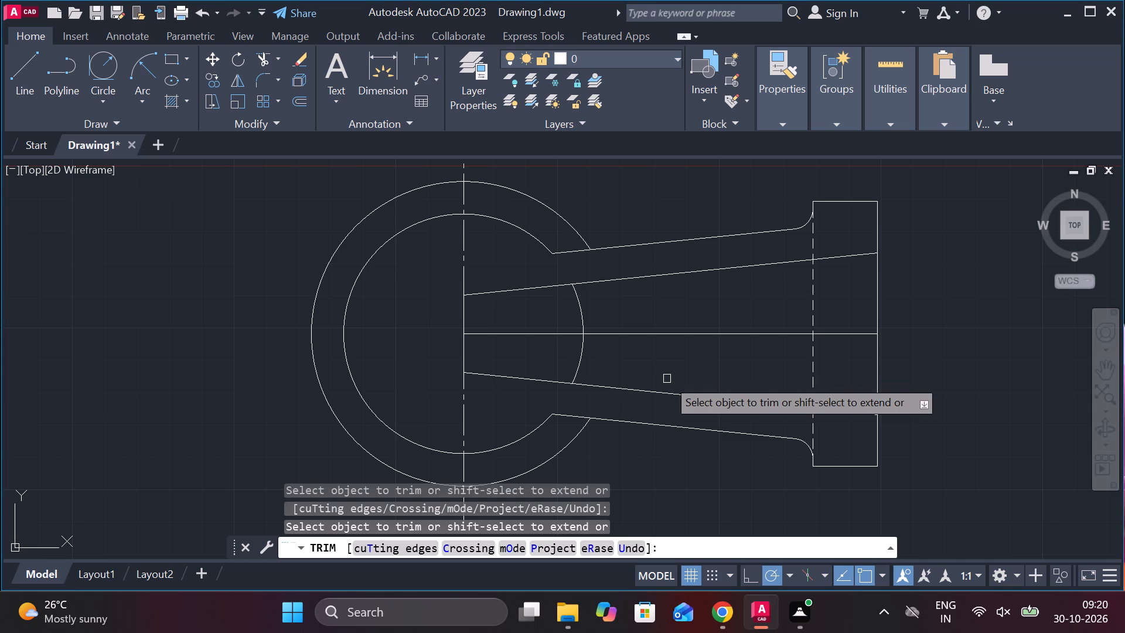
{"action": "left_click", "coordinate": [575, 367]}
{"action": "left_click", "coordinate": [574, 311]}
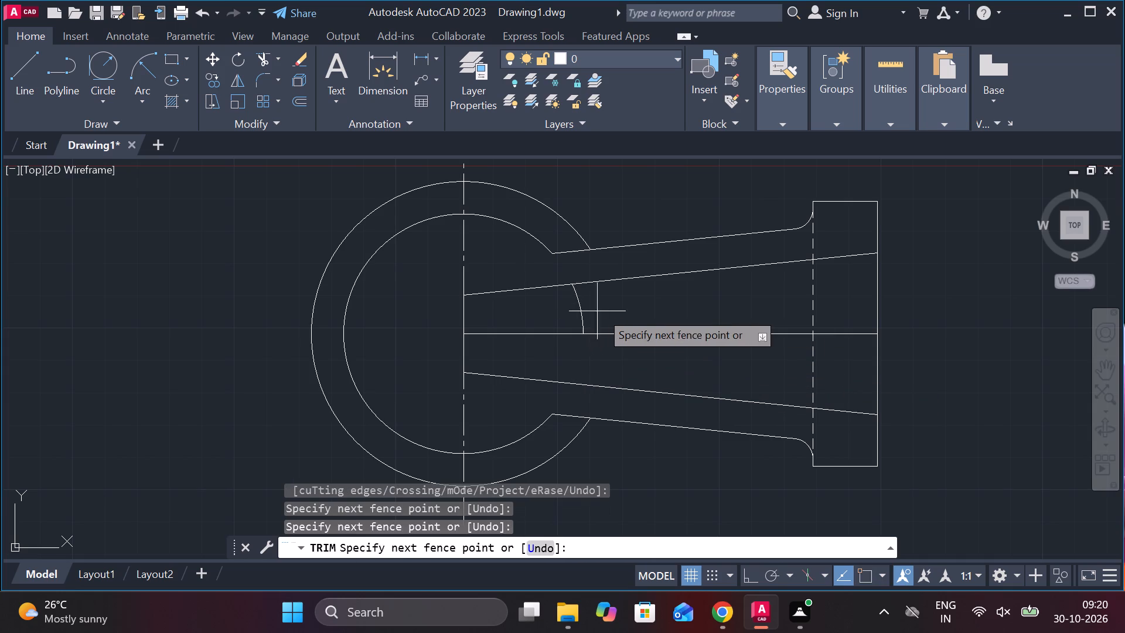
{"action": "left_click", "coordinate": [601, 311]}
{"action": "scroll", "coordinate": [652, 297], "scroll_direction": "down", "scroll_amount": 1}
{"action": "key", "text": "Escape"}
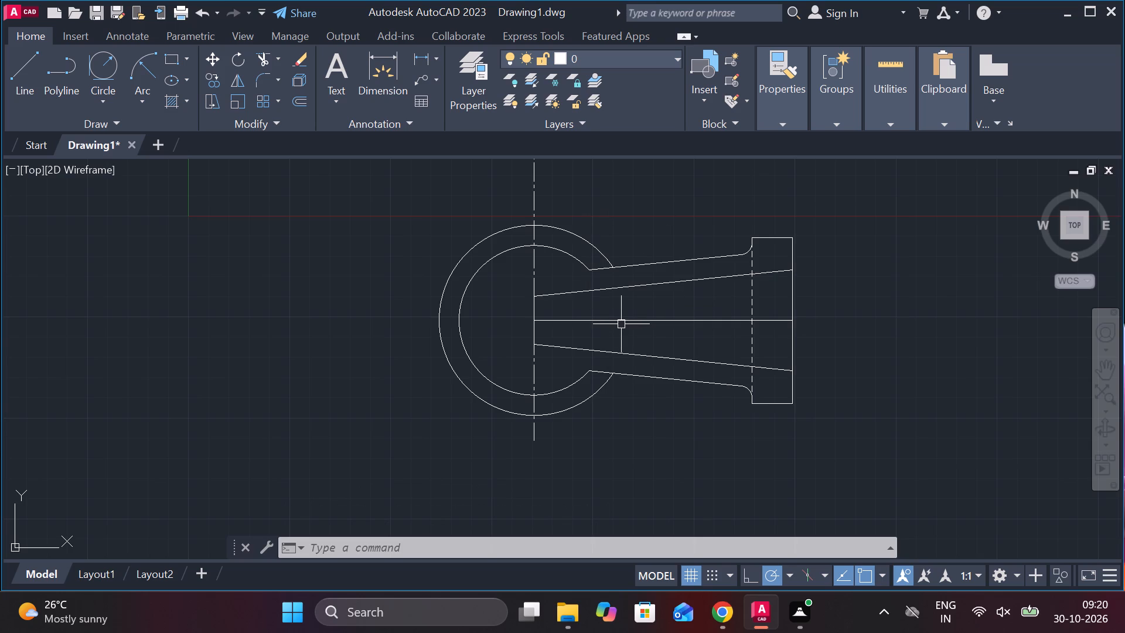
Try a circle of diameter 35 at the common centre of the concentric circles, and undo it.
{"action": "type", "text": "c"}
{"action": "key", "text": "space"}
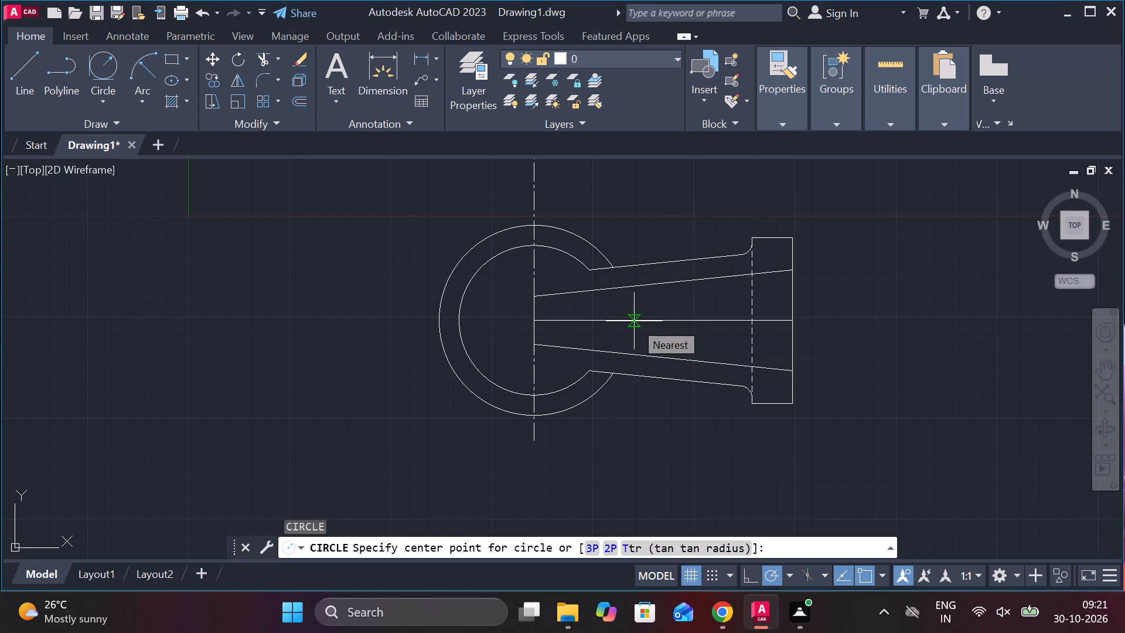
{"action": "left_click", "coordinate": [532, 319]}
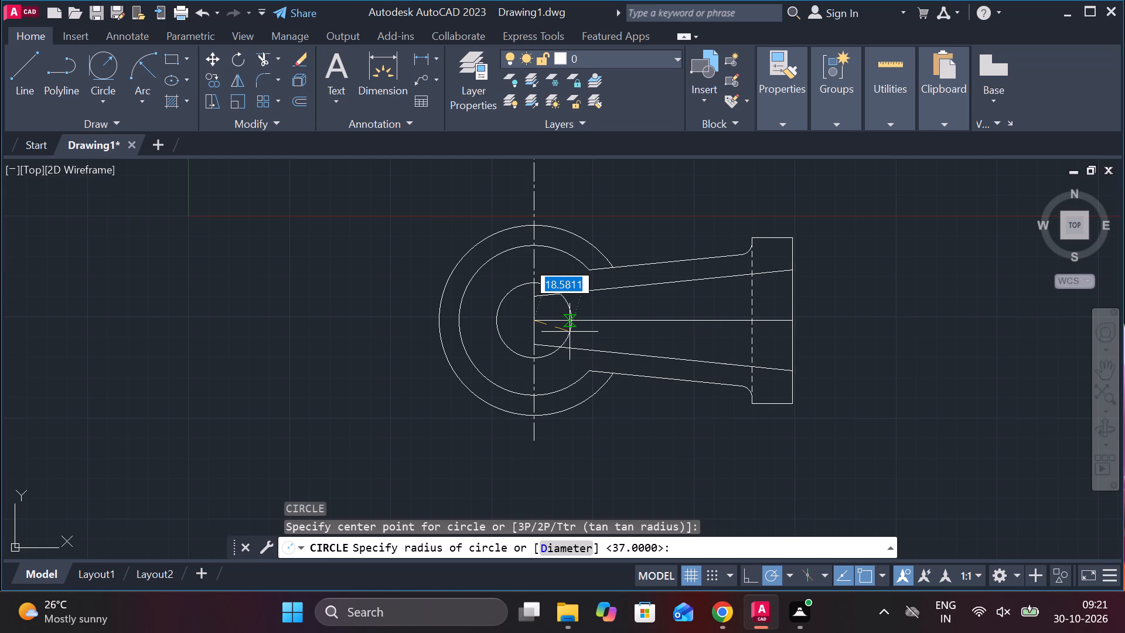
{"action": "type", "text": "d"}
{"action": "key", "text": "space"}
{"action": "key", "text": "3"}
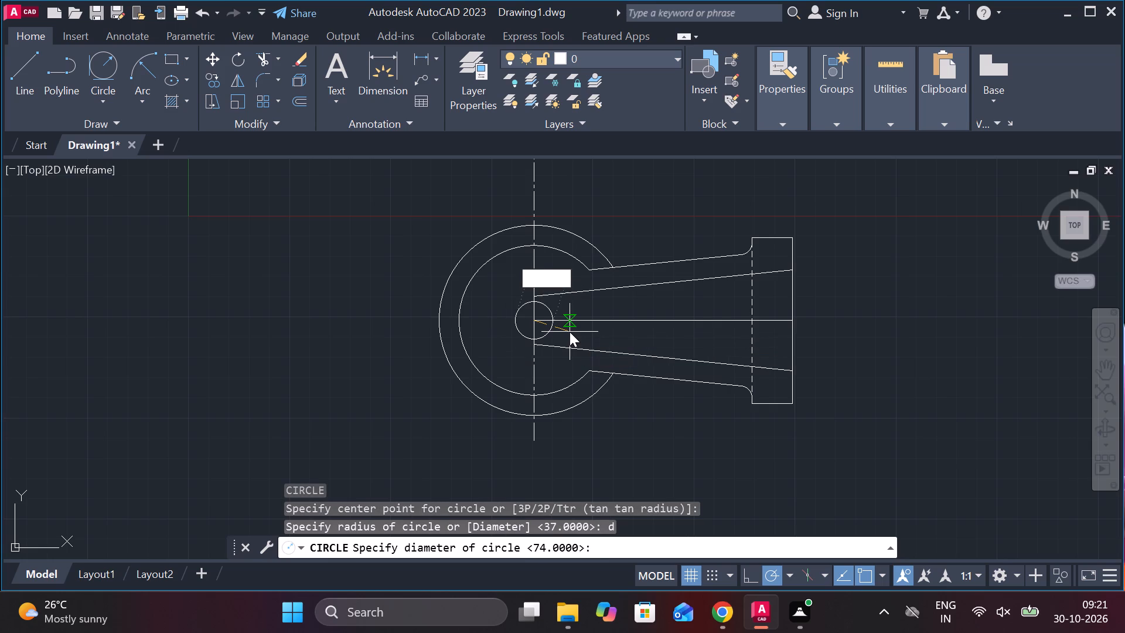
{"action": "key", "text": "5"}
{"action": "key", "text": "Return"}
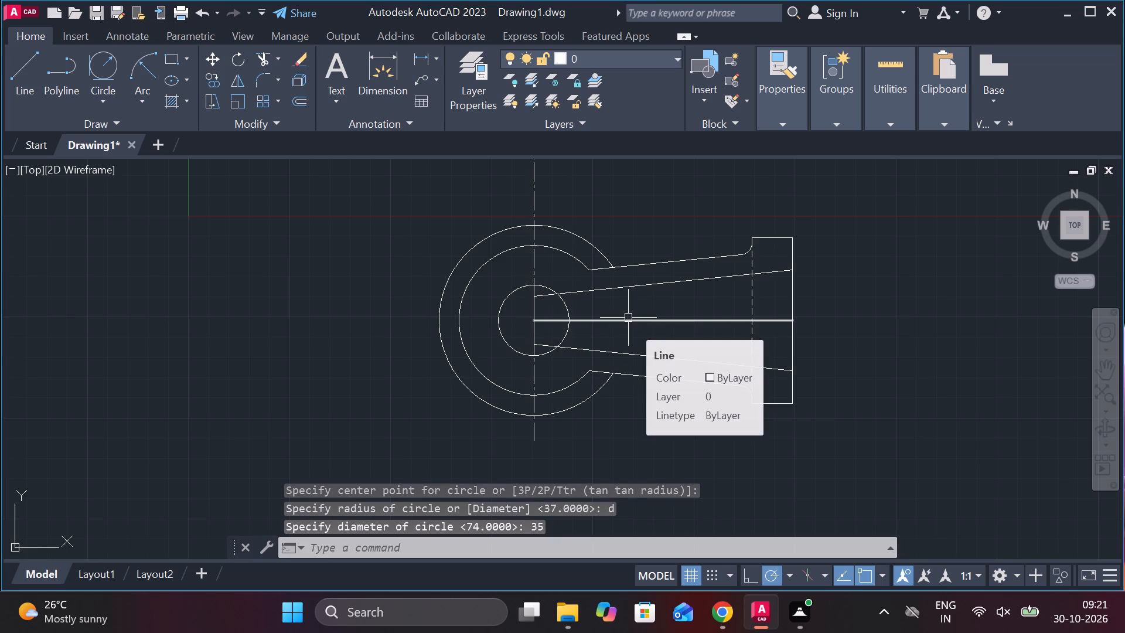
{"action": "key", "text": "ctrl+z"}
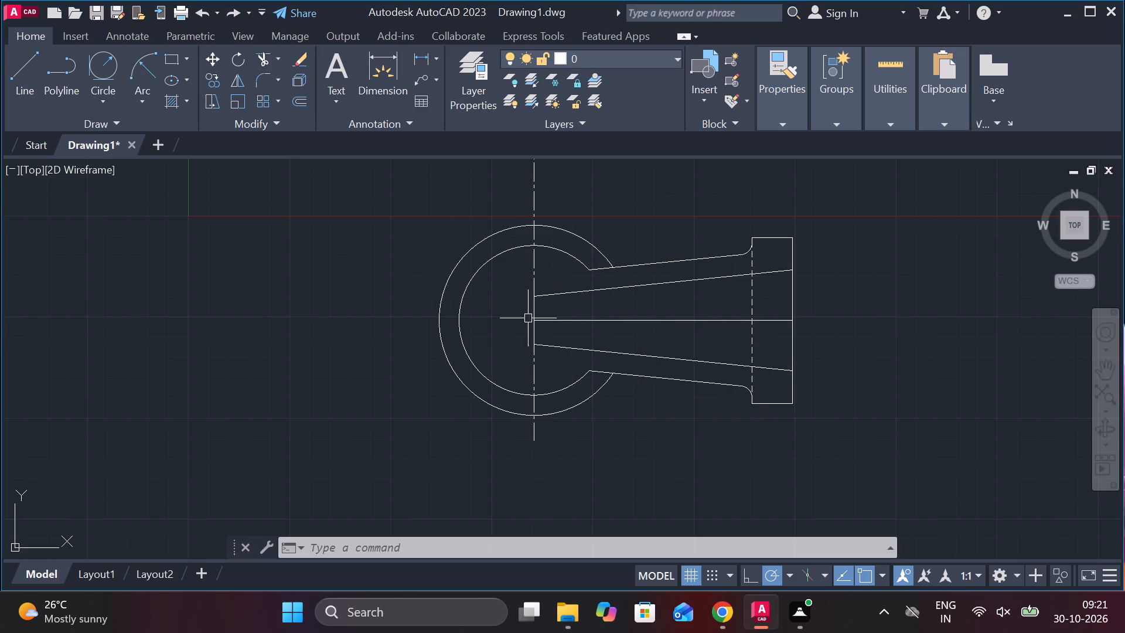
Draw a circle of diameter 80 at the common centre of the concentric circles.
{"action": "type", "text": "c"}
{"action": "key", "text": "space"}
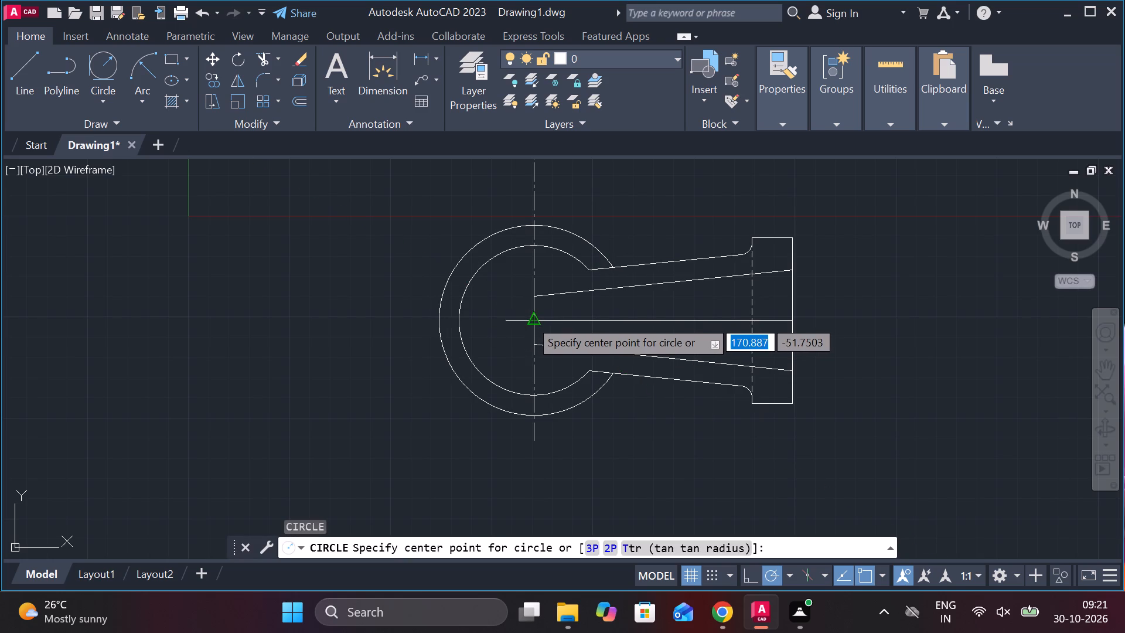
{"action": "left_click", "coordinate": [529, 319]}
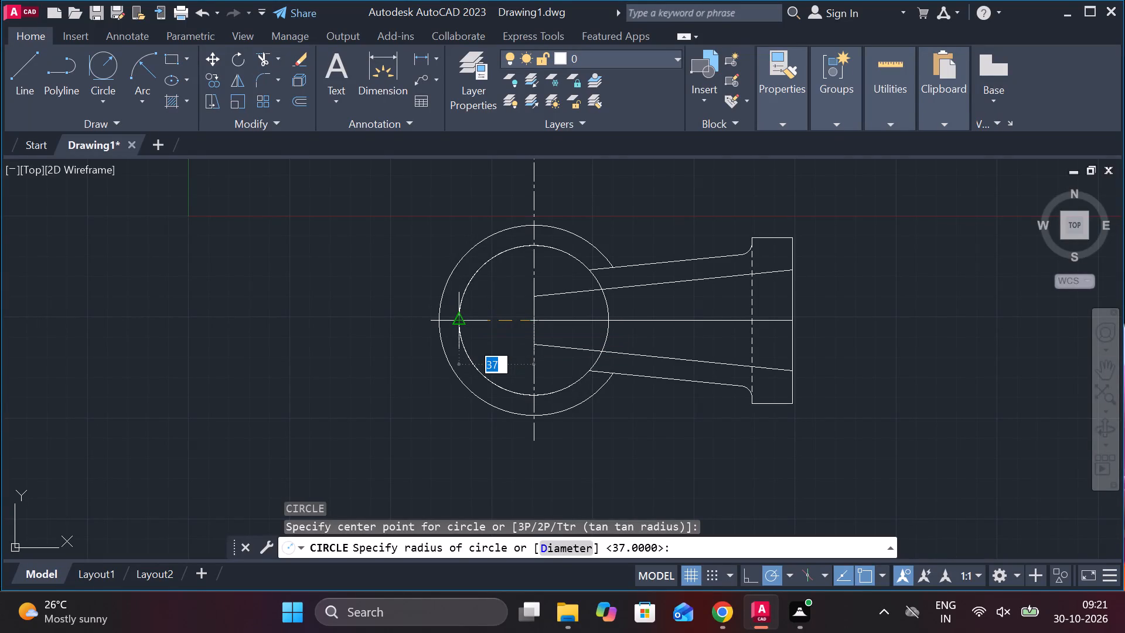
{"action": "scroll", "coordinate": [461, 319], "scroll_direction": "up", "scroll_amount": 2}
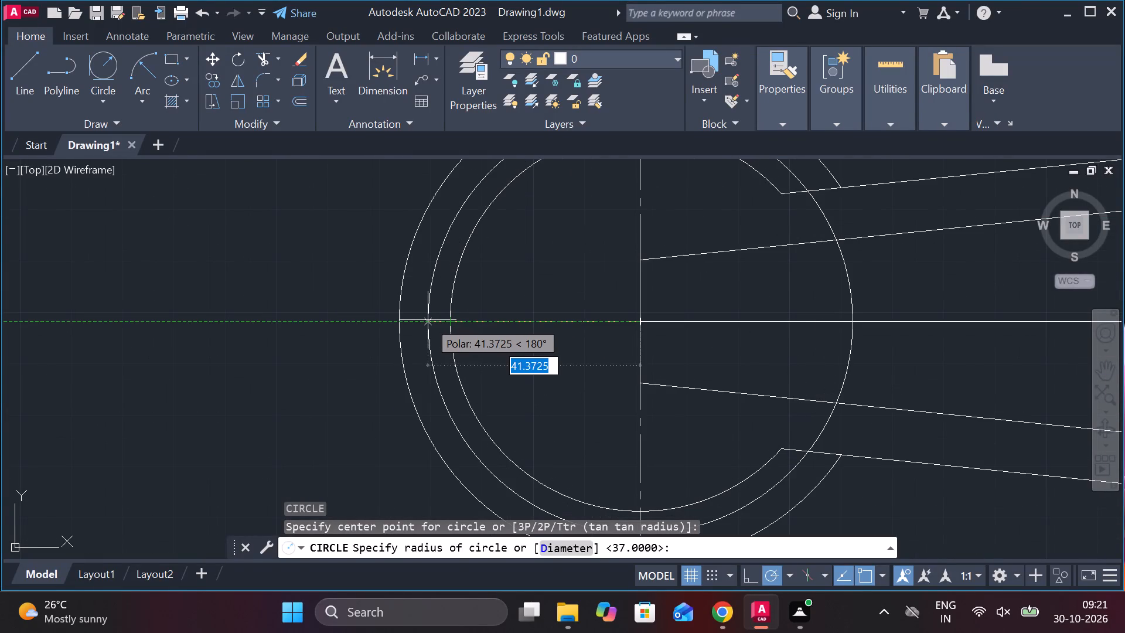
{"action": "type", "text": "d"}
{"action": "key", "text": "space"}
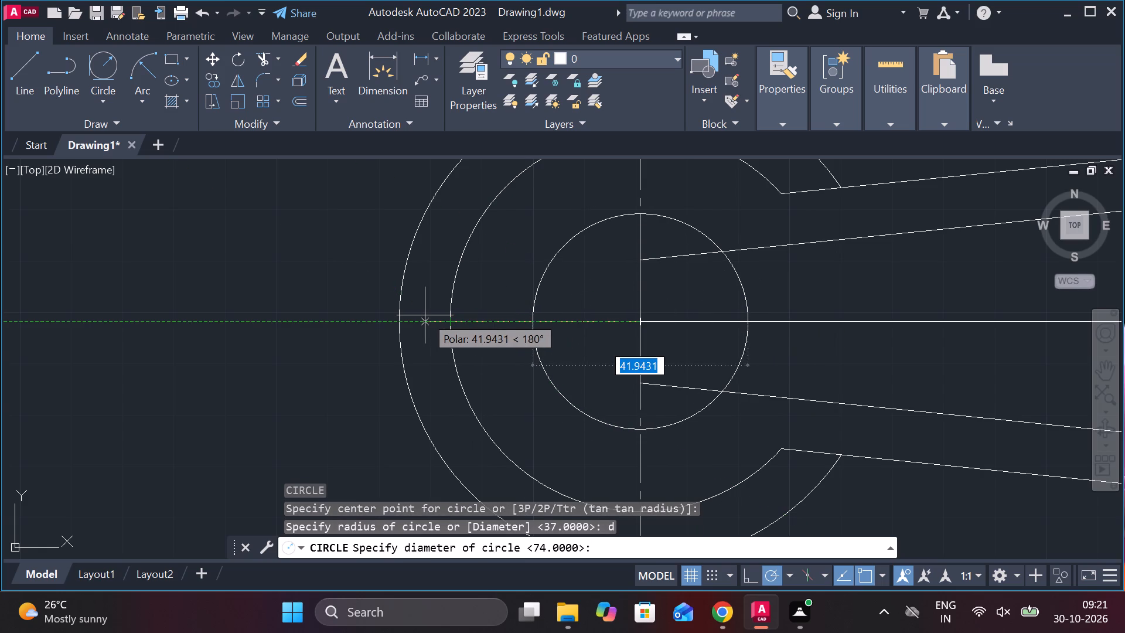
{"action": "type", "text": "80"}
{"action": "key", "text": "Return"}
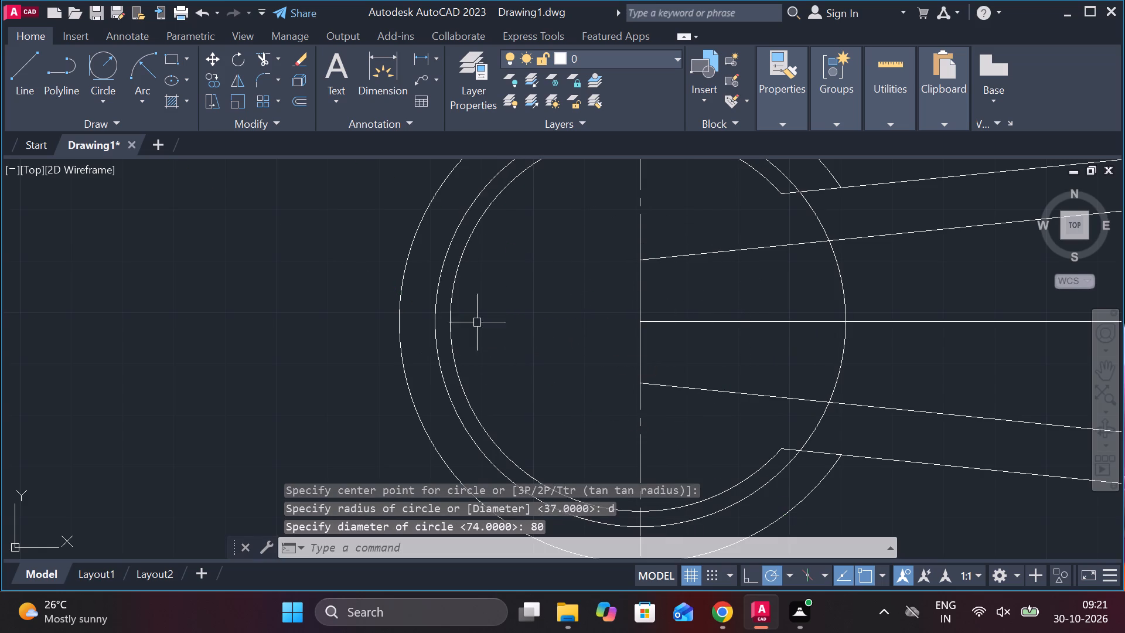
Erase the trimmed innermost arc just inside the 80-diameter circle.
{"action": "left_click", "coordinate": [457, 292]}
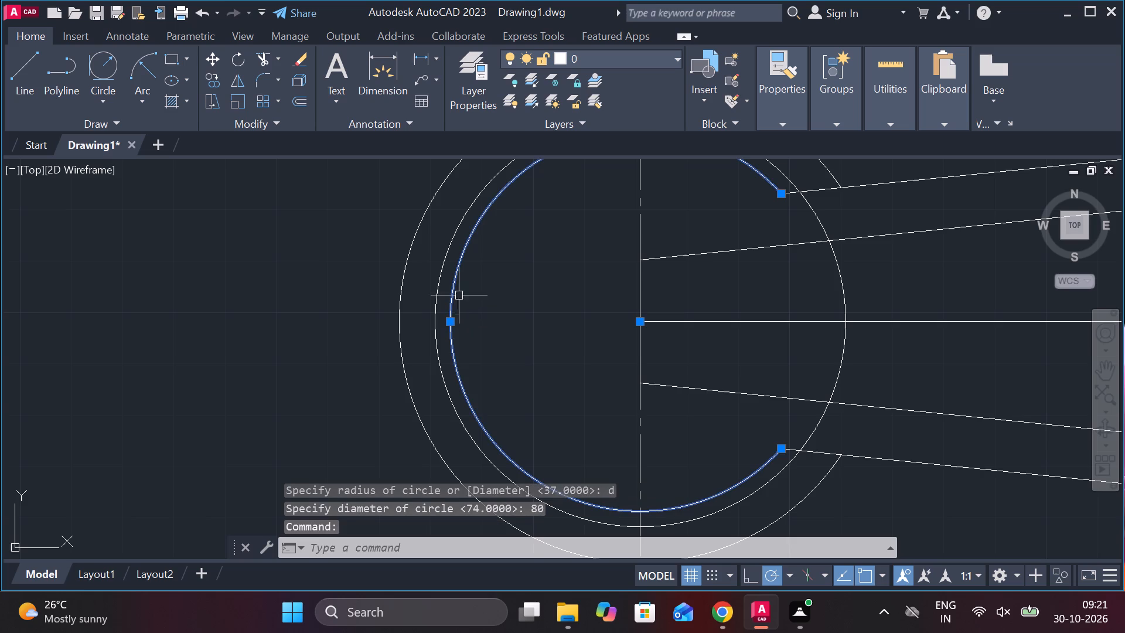
{"action": "type", "text": "e"}
{"action": "key", "text": "space"}
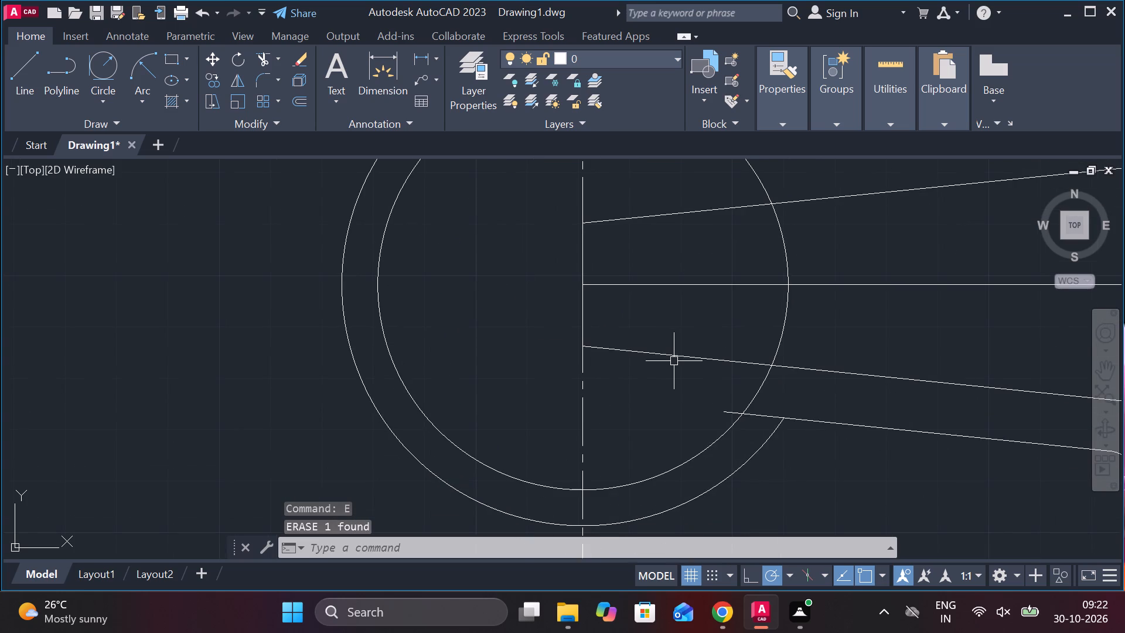
Trim the outer slanted lines' ends inside the 80-diameter circle and that circle's arc between the two outer slanted lines.
{"action": "type", "text": "tr"}
{"action": "key", "text": "space"}
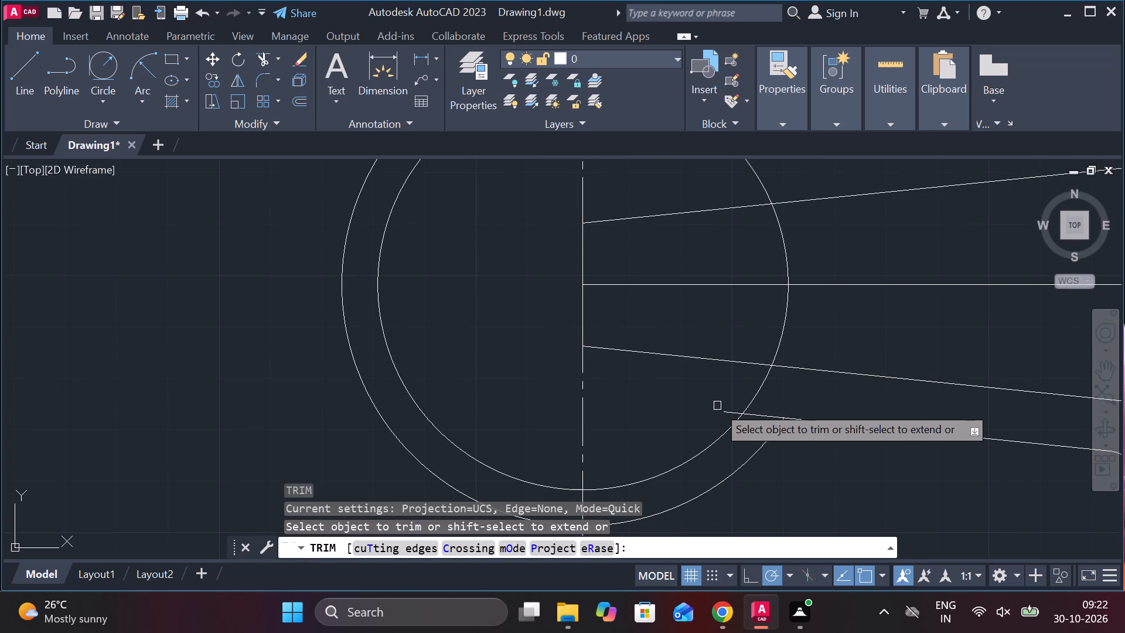
{"action": "left_click", "coordinate": [725, 411]}
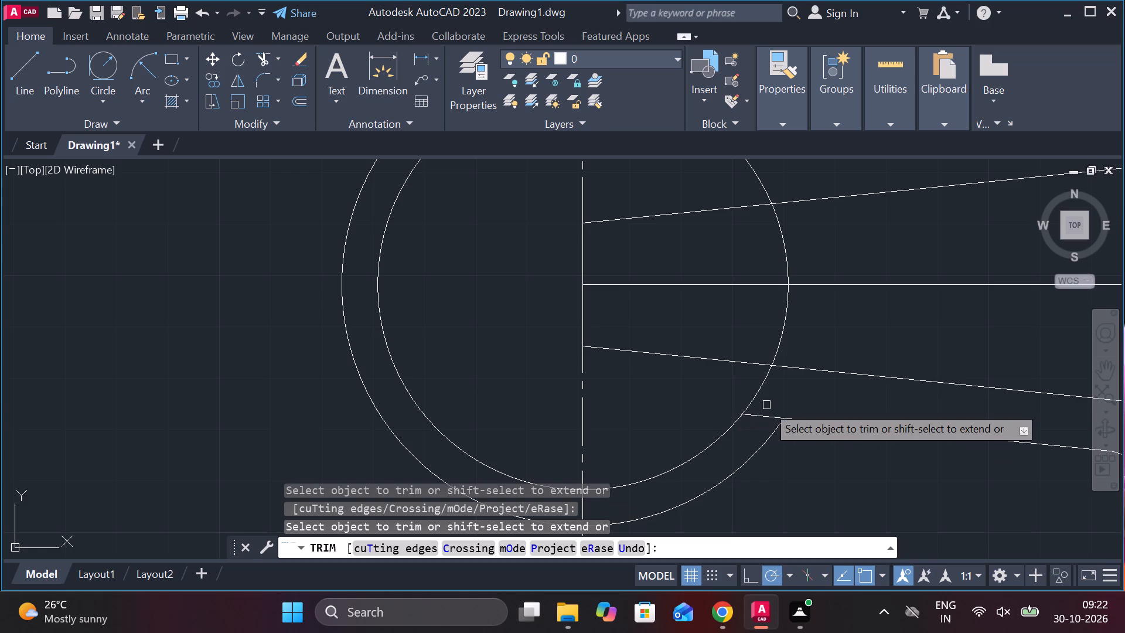
{"action": "left_click", "coordinate": [758, 400]}
{"action": "left_click", "coordinate": [785, 336]}
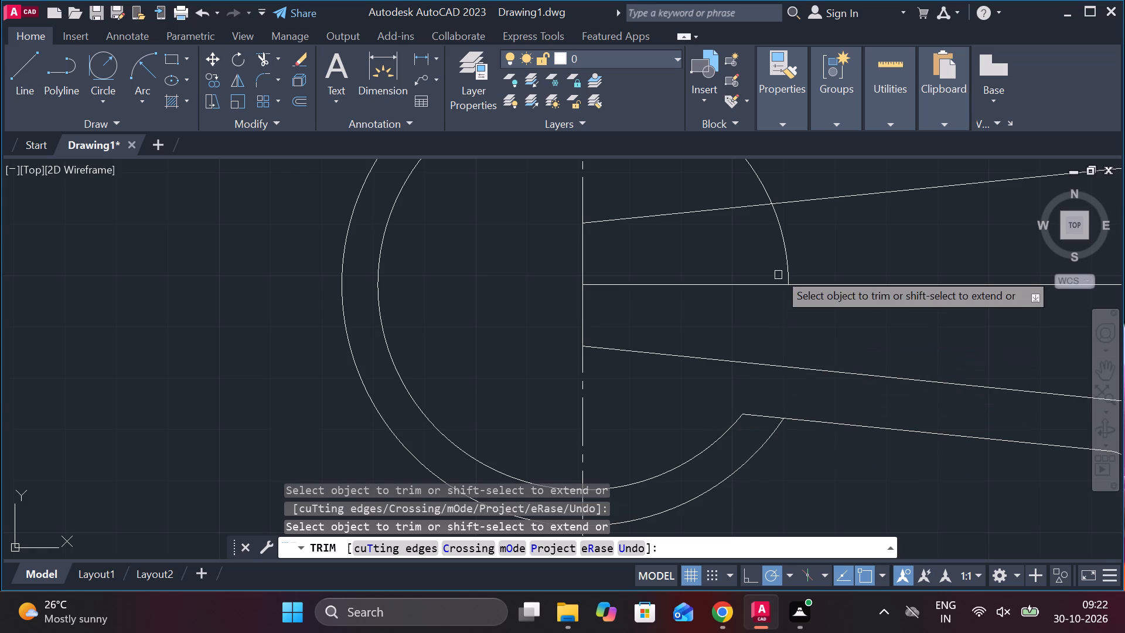
{"action": "left_click", "coordinate": [786, 256]}
{"action": "middle_click_drag", "start_coordinate": [796, 254], "coordinate": [746, 399]}
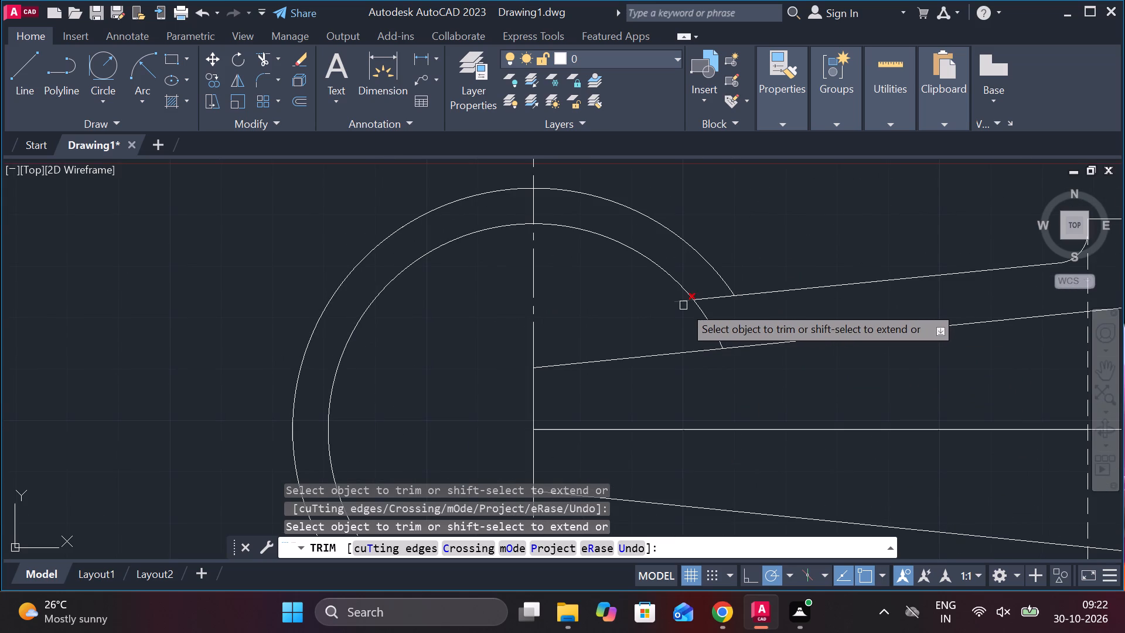
{"action": "left_click", "coordinate": [681, 302]}
{"action": "left_click", "coordinate": [711, 314]}
{"action": "left_click", "coordinate": [695, 328]}
{"action": "scroll", "coordinate": [711, 328], "scroll_direction": "down", "scroll_amount": 2}
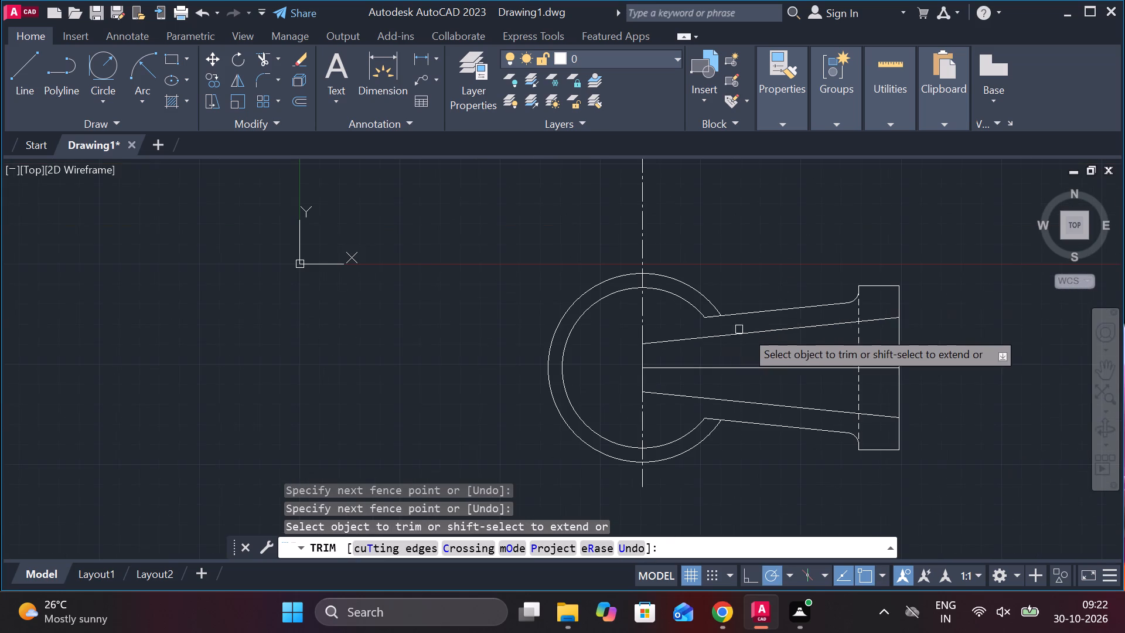
Draw a circle of diameter 65 at the common centre of the concentric circles.
{"action": "middle_click_drag", "start_coordinate": [761, 265], "coordinate": [718, 241]}
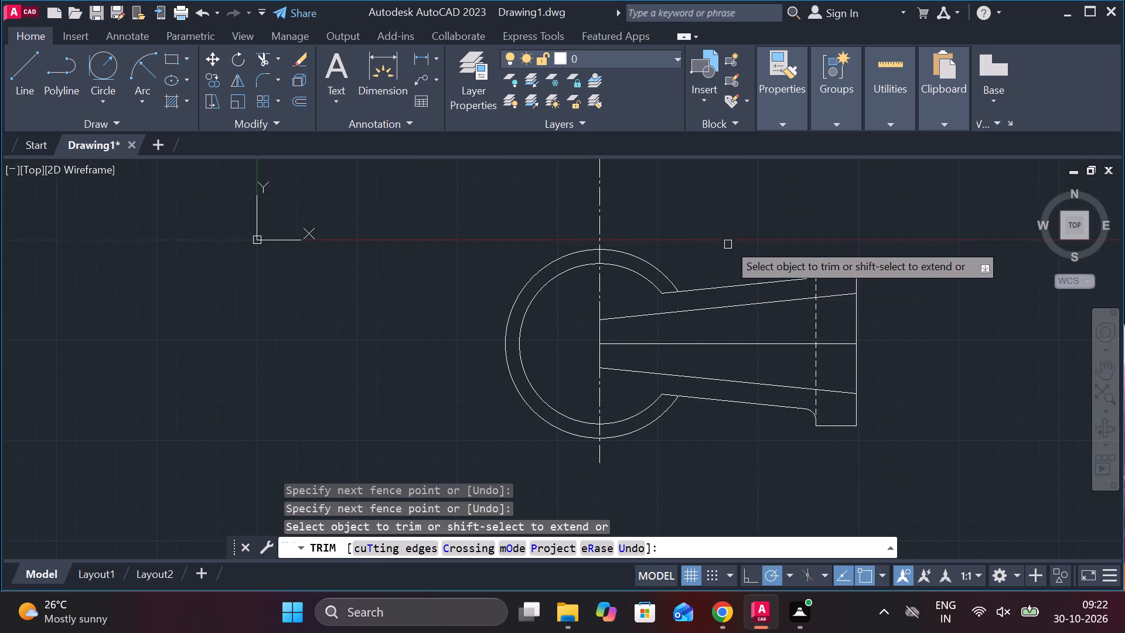
{"action": "key", "text": "Escape"}
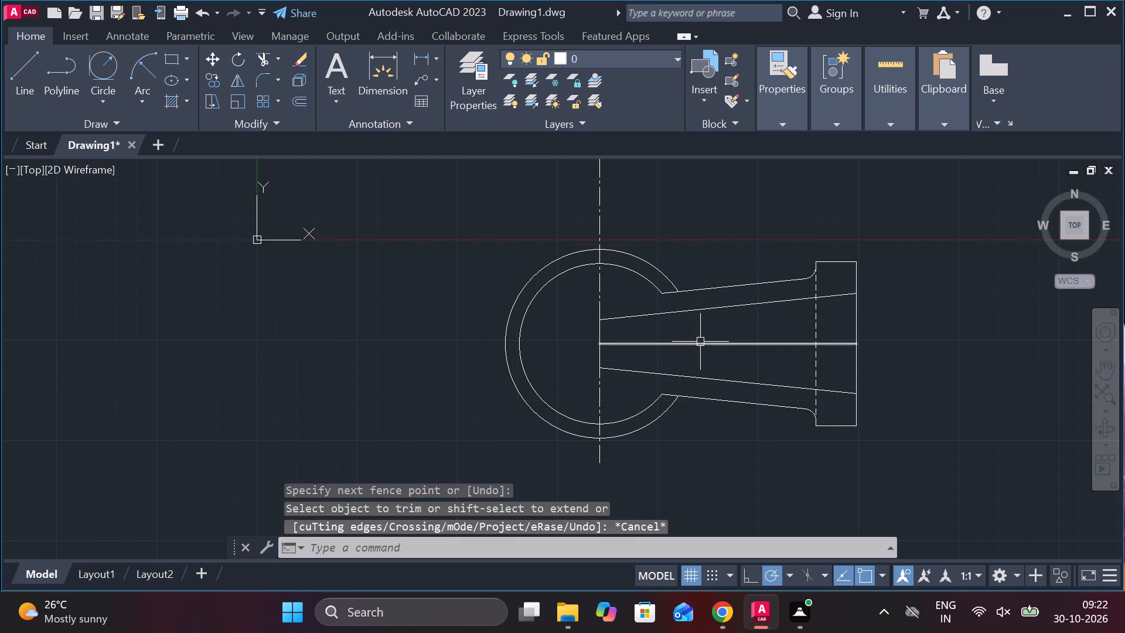
{"action": "type", "text": "c"}
{"action": "key", "text": "space"}
{"action": "left_click", "coordinate": [599, 345]}
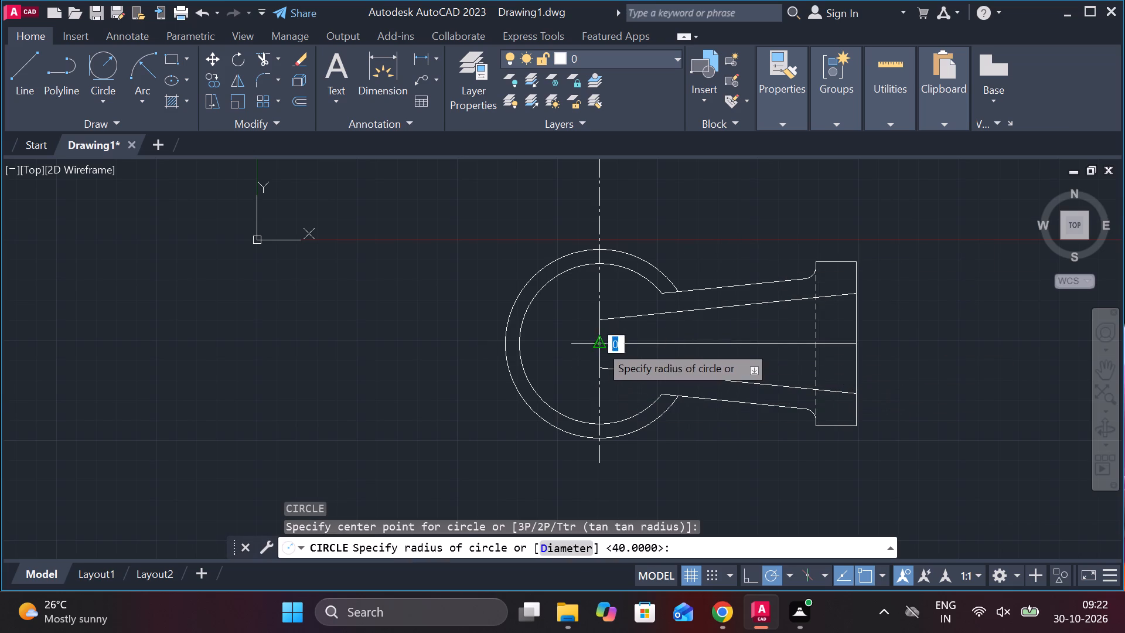
{"action": "type", "text": "d"}
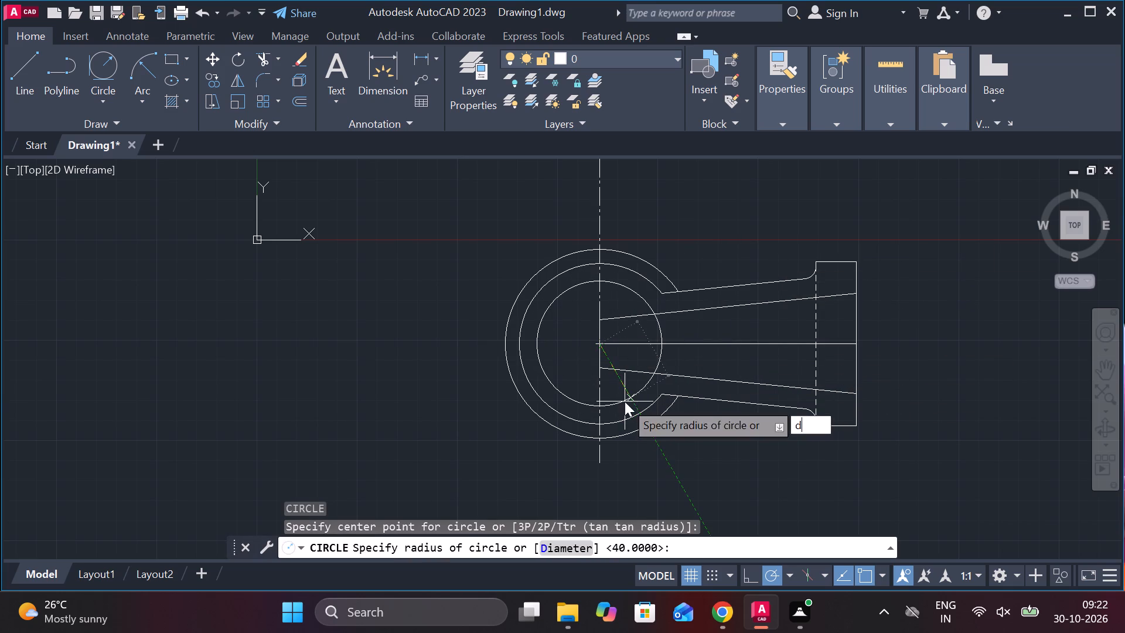
{"action": "key", "text": "space"}
{"action": "scroll", "coordinate": [625, 401], "scroll_direction": "up", "scroll_amount": 2}
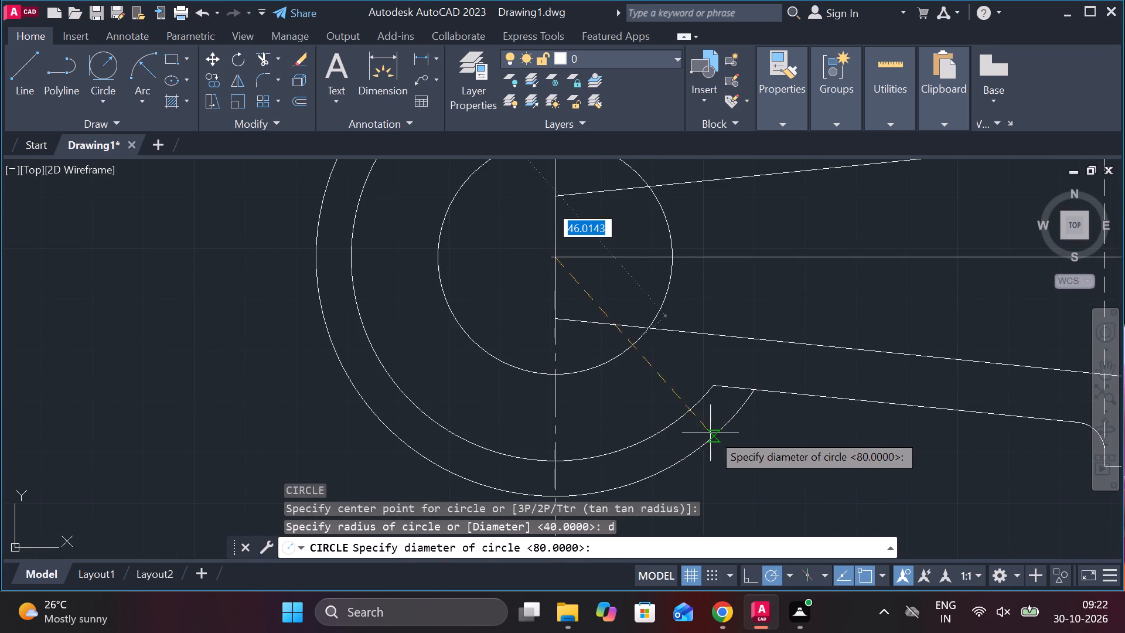
{"action": "scroll", "coordinate": [739, 460], "scroll_direction": "down", "scroll_amount": 1}
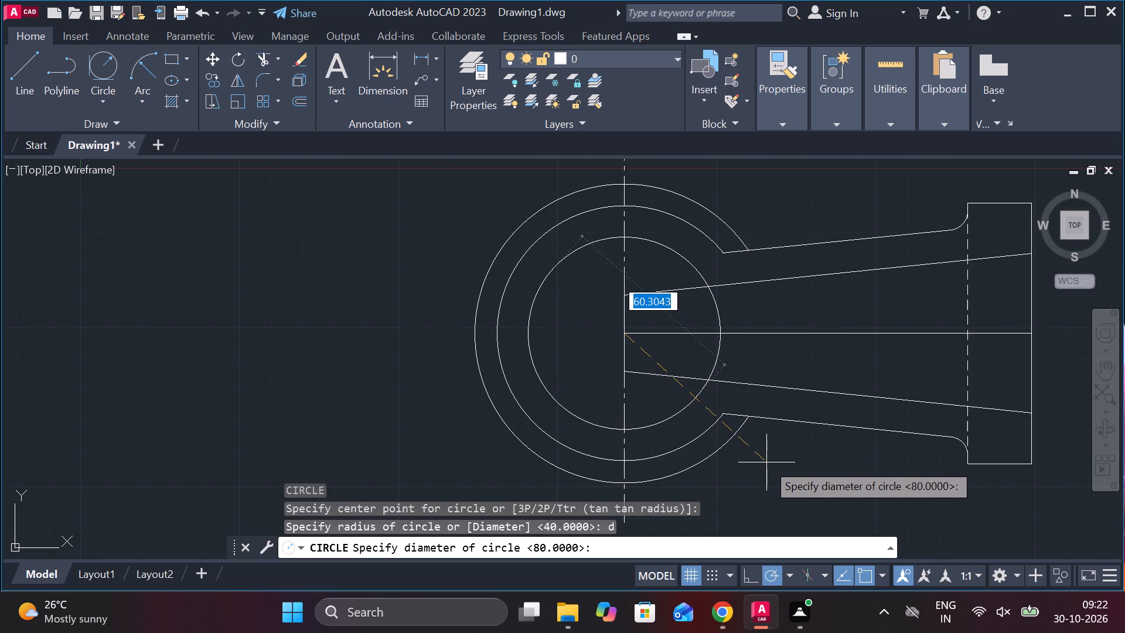
{"action": "type", "text": "65"}
{"action": "key", "text": "space"}
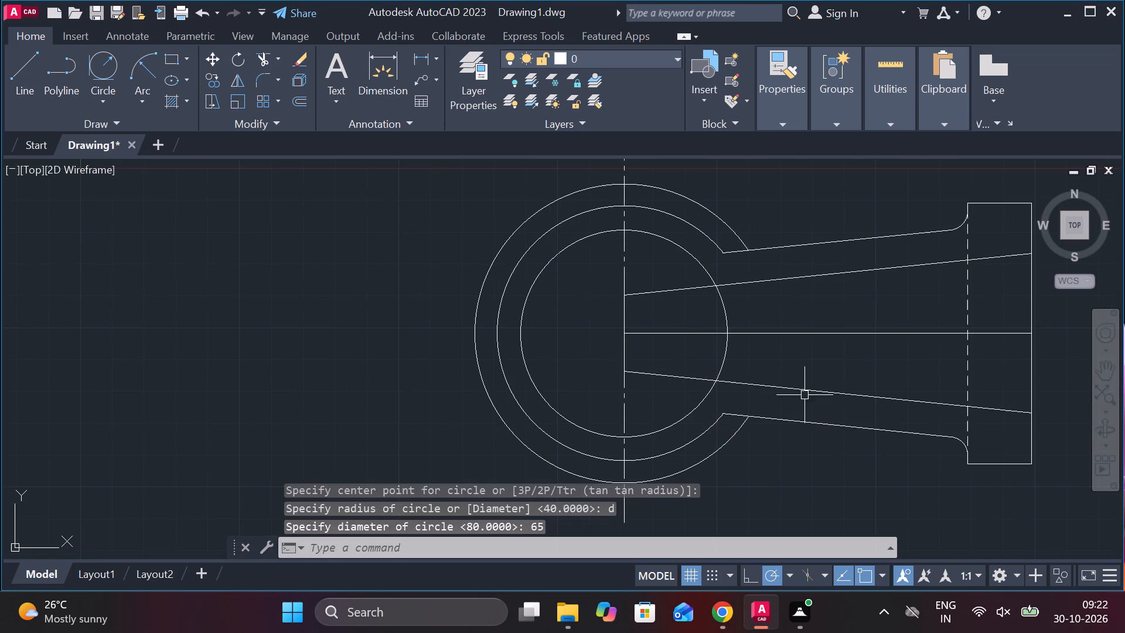
Trim the 65-diameter circle's arc between the two inner slanted lines and those lines' ends inside that circle.
{"action": "middle_click_drag", "start_coordinate": [803, 393], "coordinate": [765, 392]}
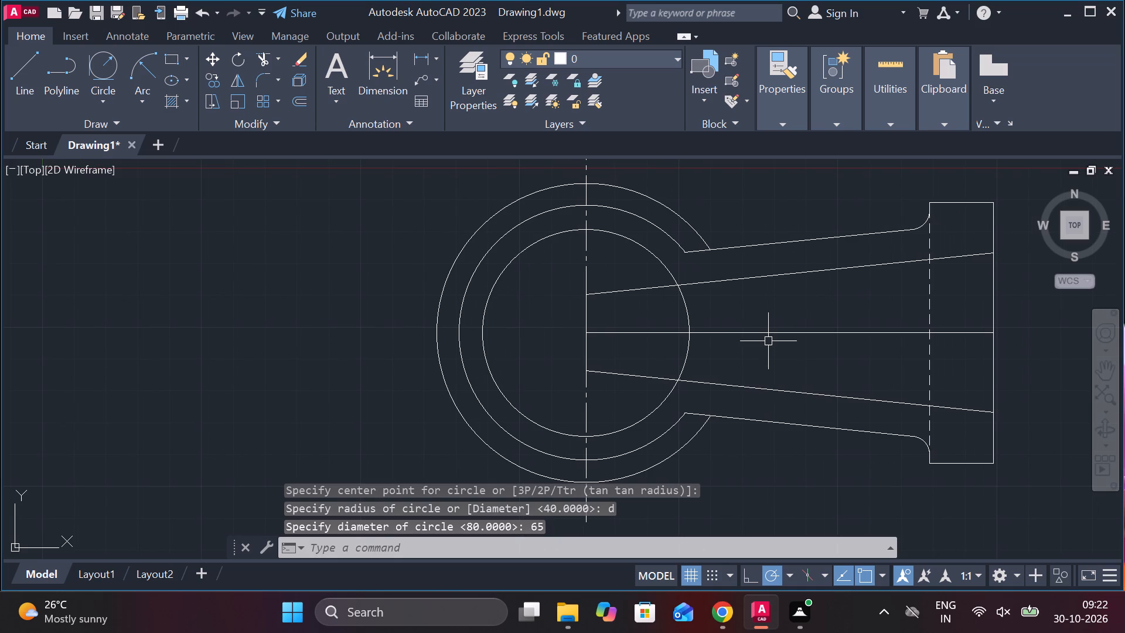
{"action": "type", "text": "tr"}
{"action": "key", "text": "space"}
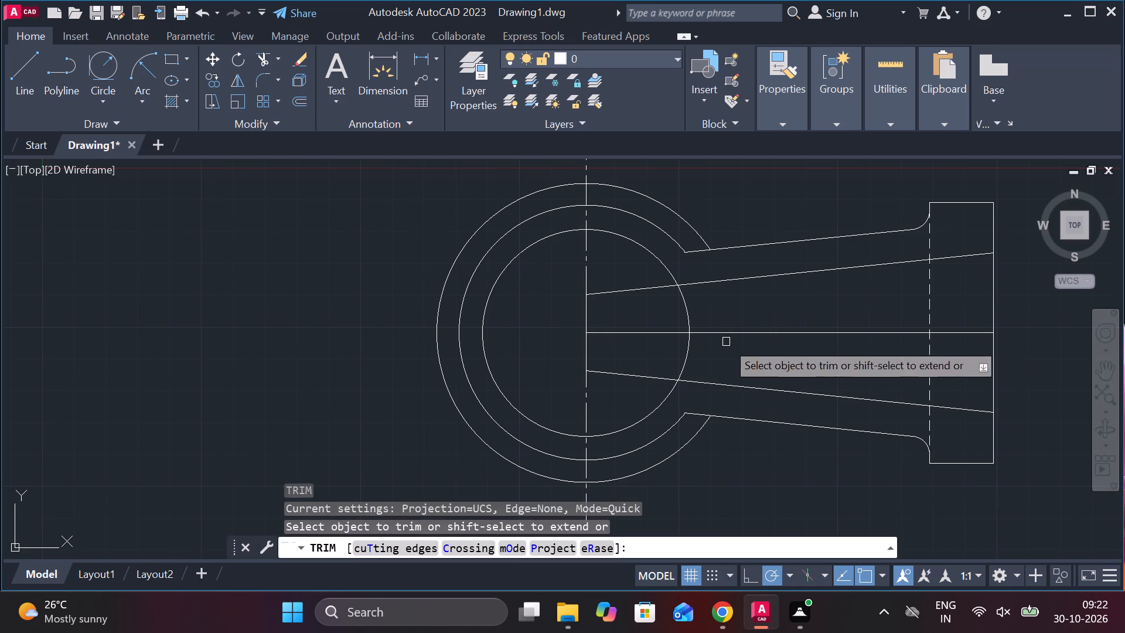
{"action": "left_click", "coordinate": [683, 297]}
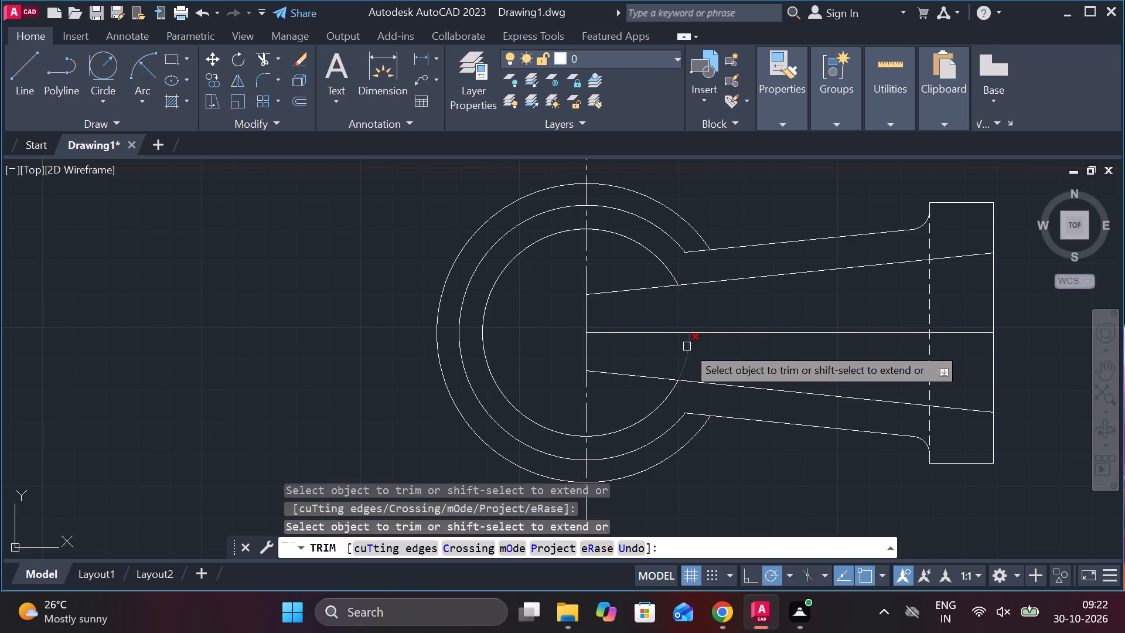
{"action": "left_click", "coordinate": [687, 346]}
{"action": "left_click", "coordinate": [662, 377]}
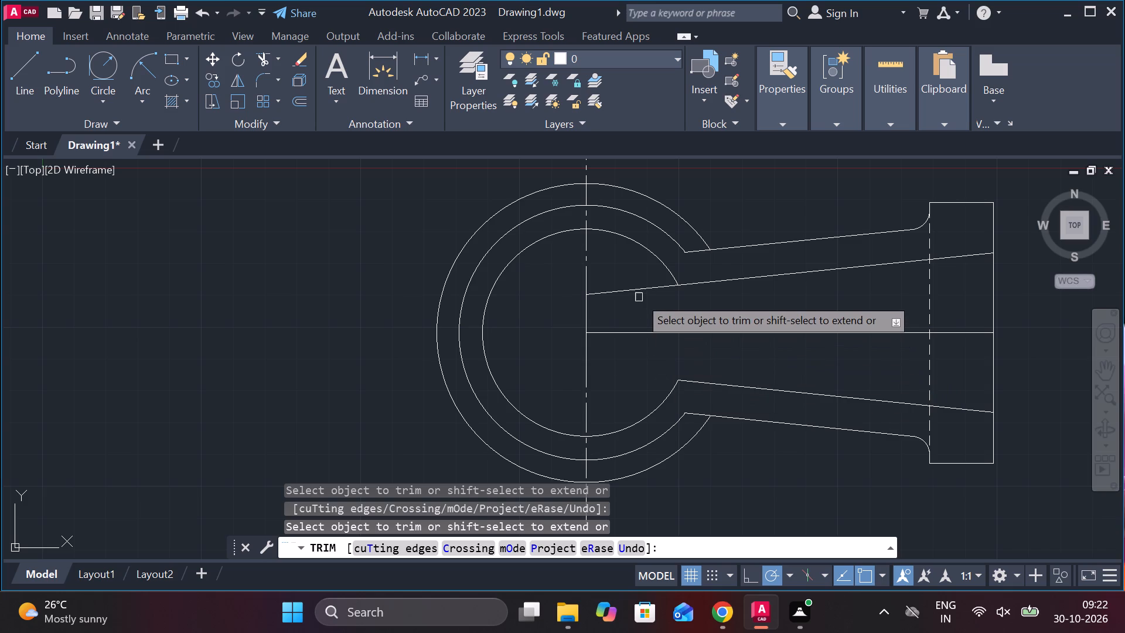
{"action": "left_click", "coordinate": [632, 290]}
{"action": "key", "text": "Escape"}
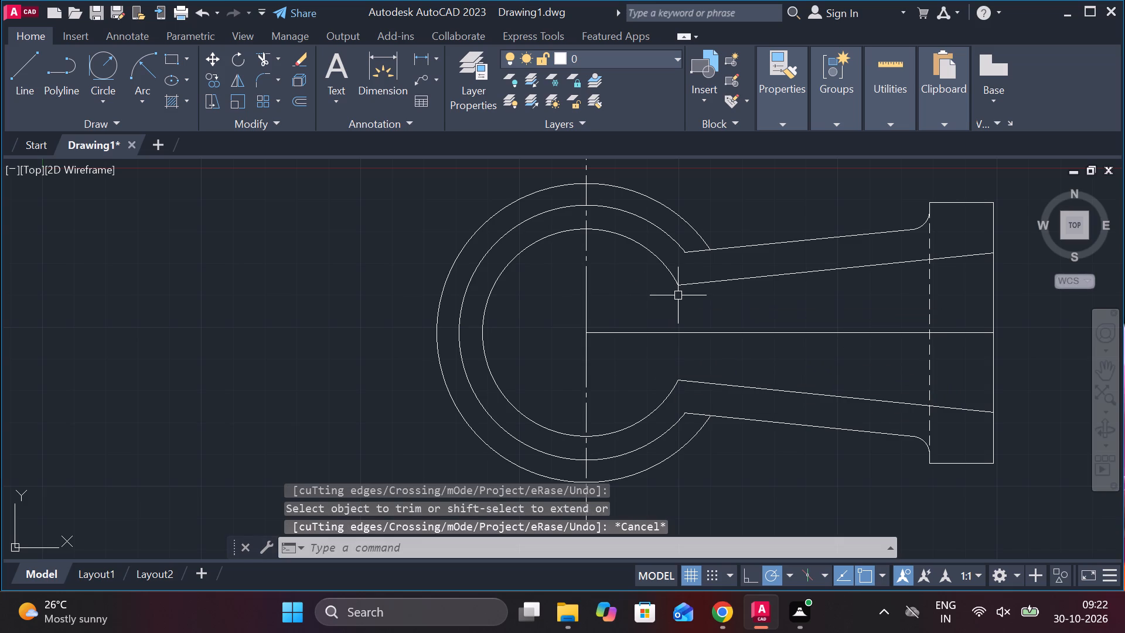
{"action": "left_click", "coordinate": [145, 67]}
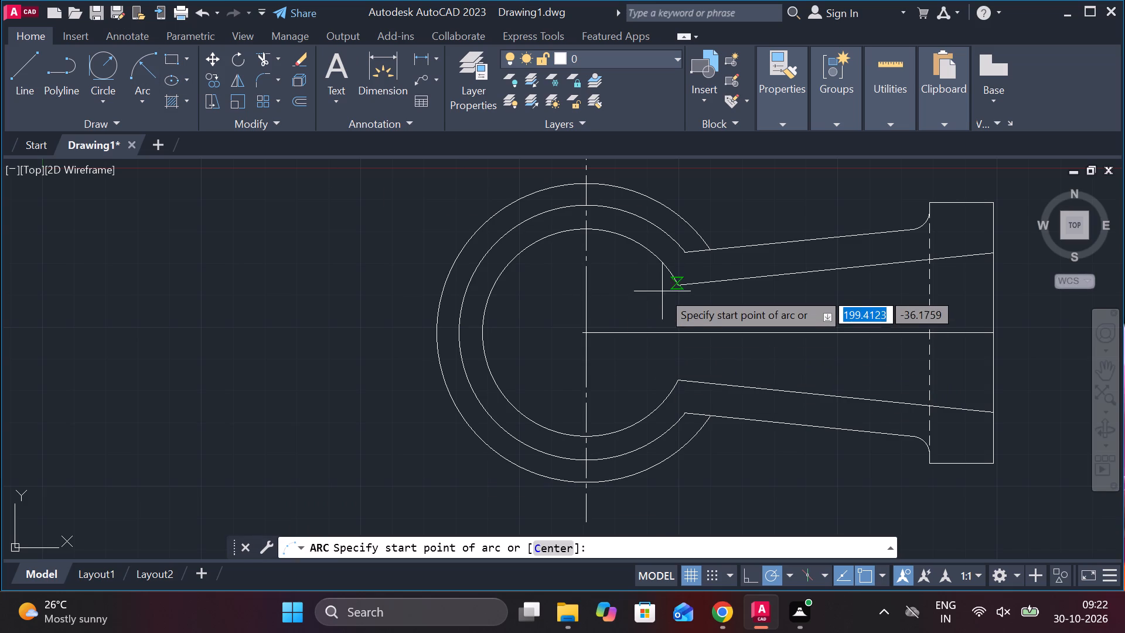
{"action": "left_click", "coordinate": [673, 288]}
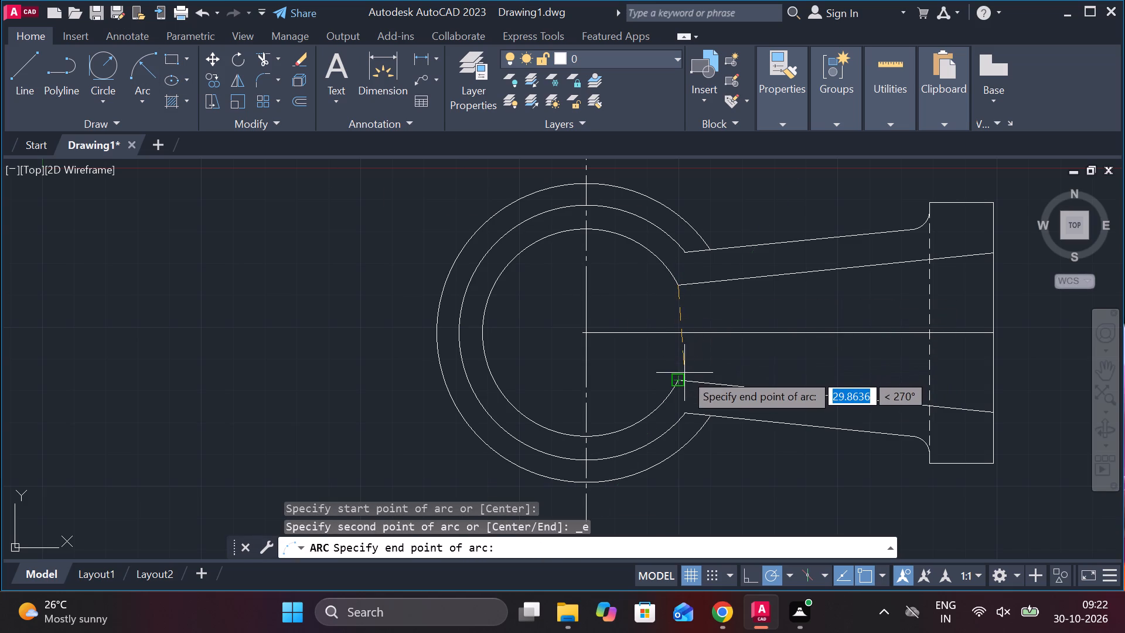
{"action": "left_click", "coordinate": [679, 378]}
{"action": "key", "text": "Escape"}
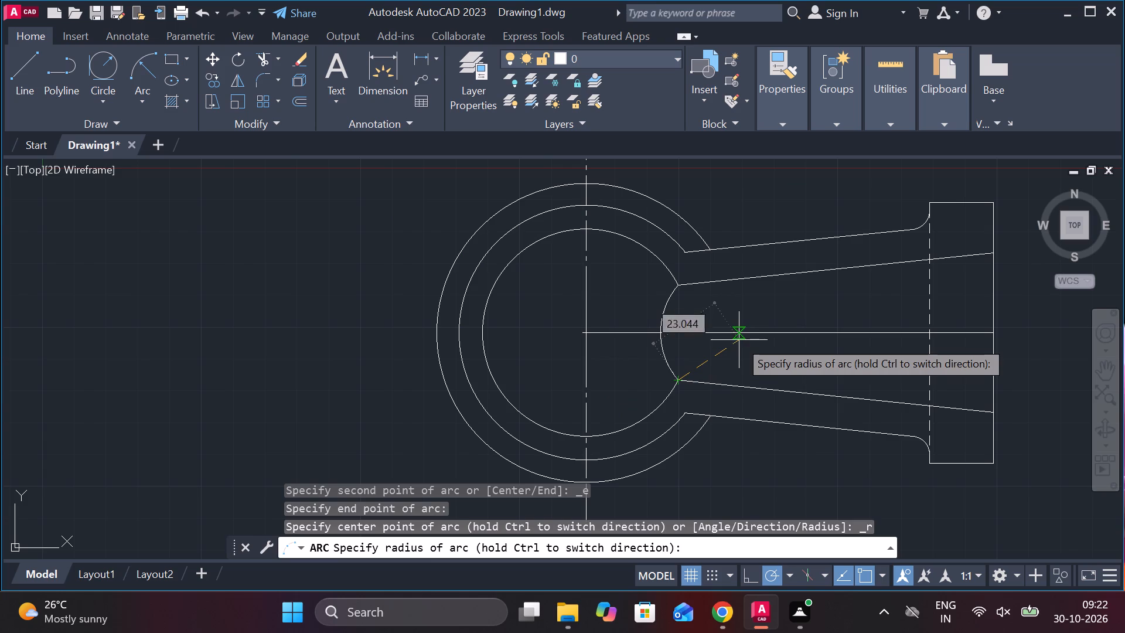
Draw a three-point arc from the lower inner slanted line's end through the upper one's end to the vertical centreline.
{"action": "key", "text": "space"}
{"action": "left_click", "coordinate": [682, 373]}
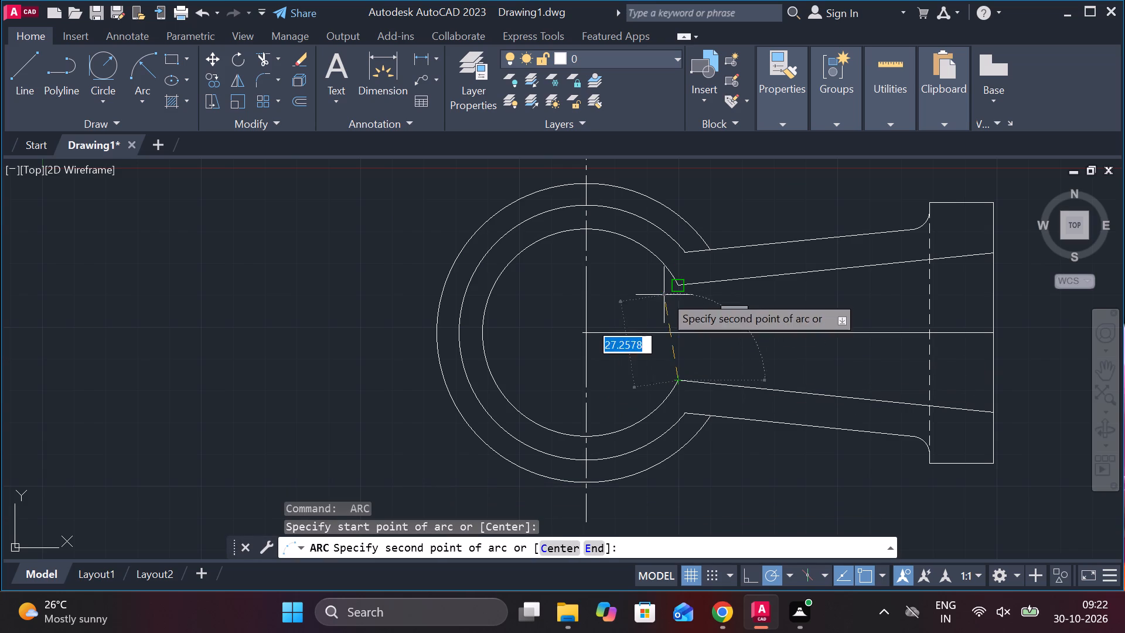
{"action": "left_click", "coordinate": [677, 287]}
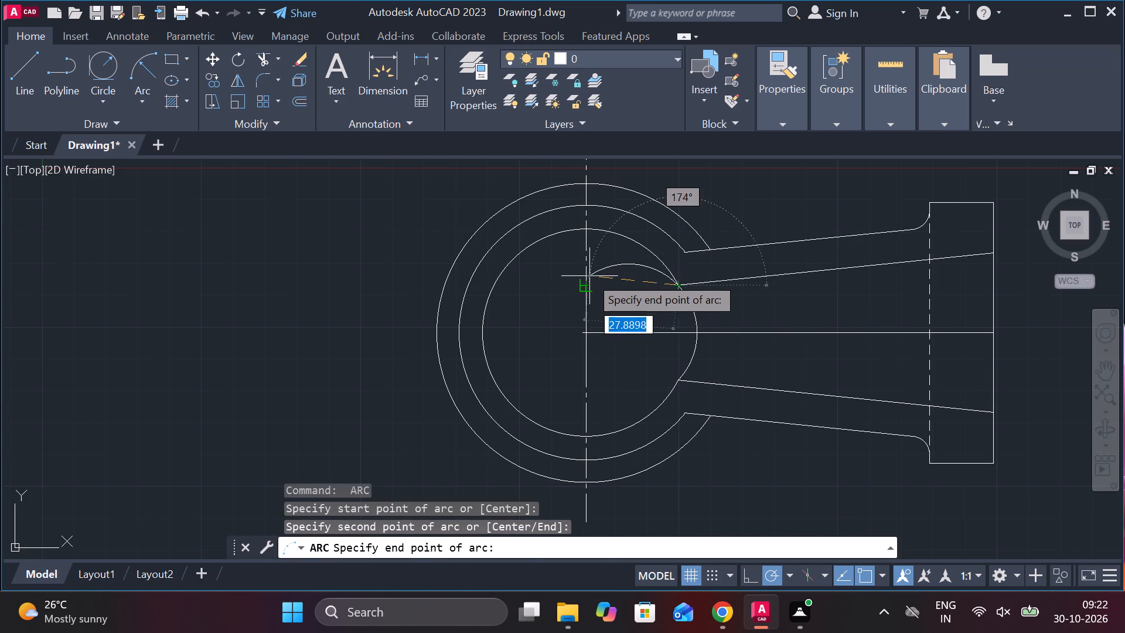
{"action": "left_click", "coordinate": [595, 284]}
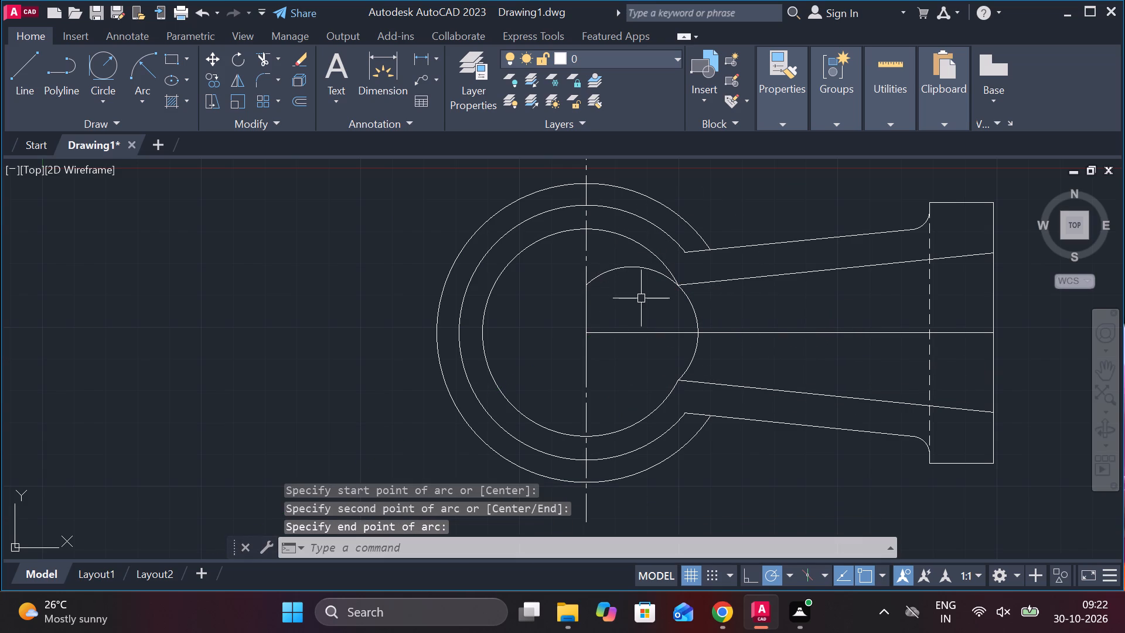
Trim away the new arc's portion between the upper inner slanted line's end and the vertical centreline.
{"action": "type", "text": "tr"}
{"action": "key", "text": "space"}
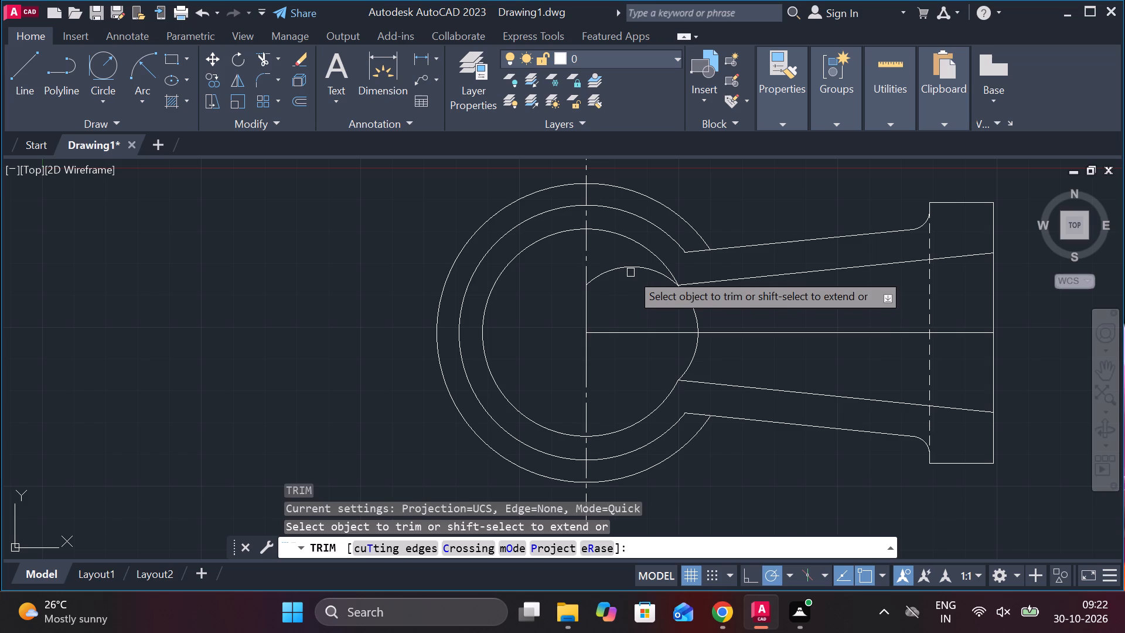
{"action": "left_click", "coordinate": [630, 273]}
{"action": "left_click", "coordinate": [635, 267]}
{"action": "left_click", "coordinate": [635, 267]}
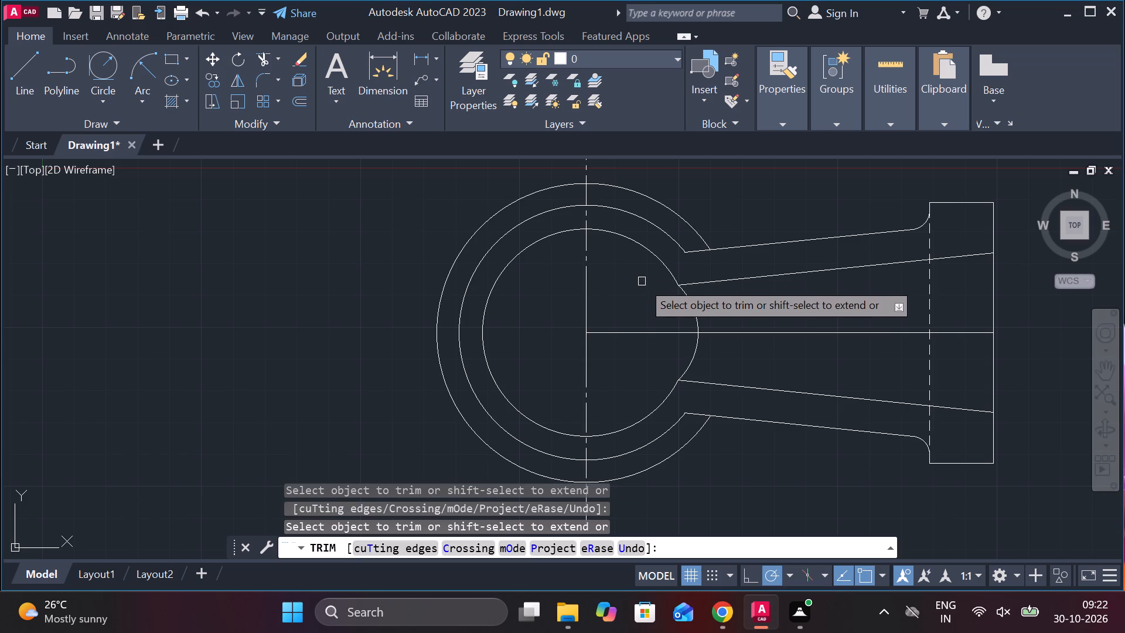
{"action": "scroll", "coordinate": [642, 281], "scroll_direction": "down", "scroll_amount": 1}
{"action": "middle_click_drag", "start_coordinate": [701, 418], "coordinate": [663, 418]}
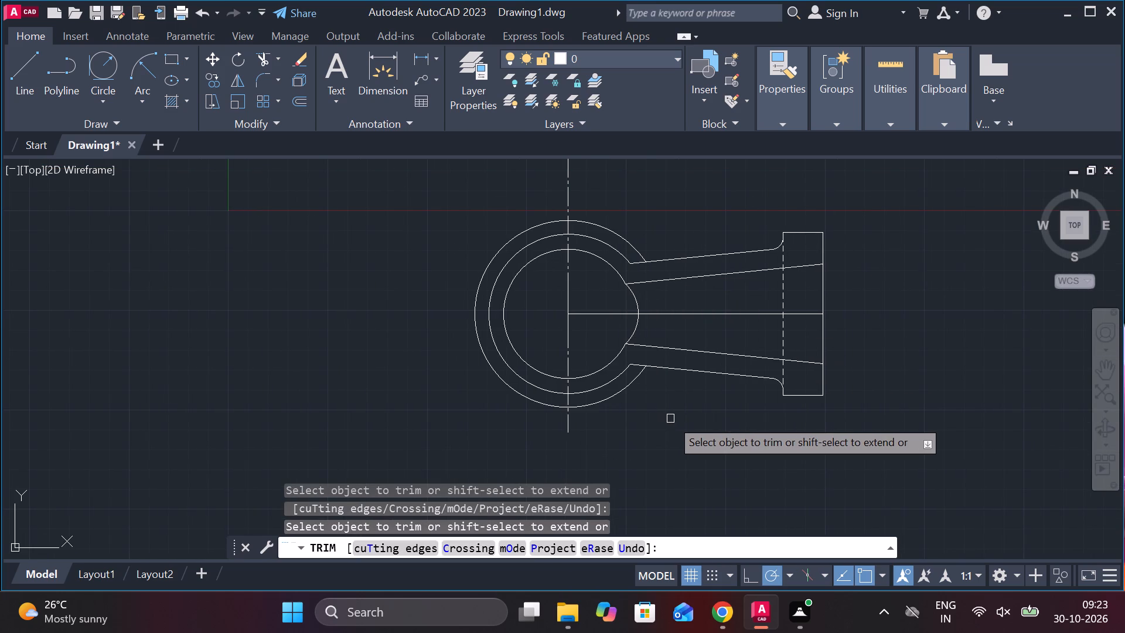
{"action": "key", "text": "Escape"}
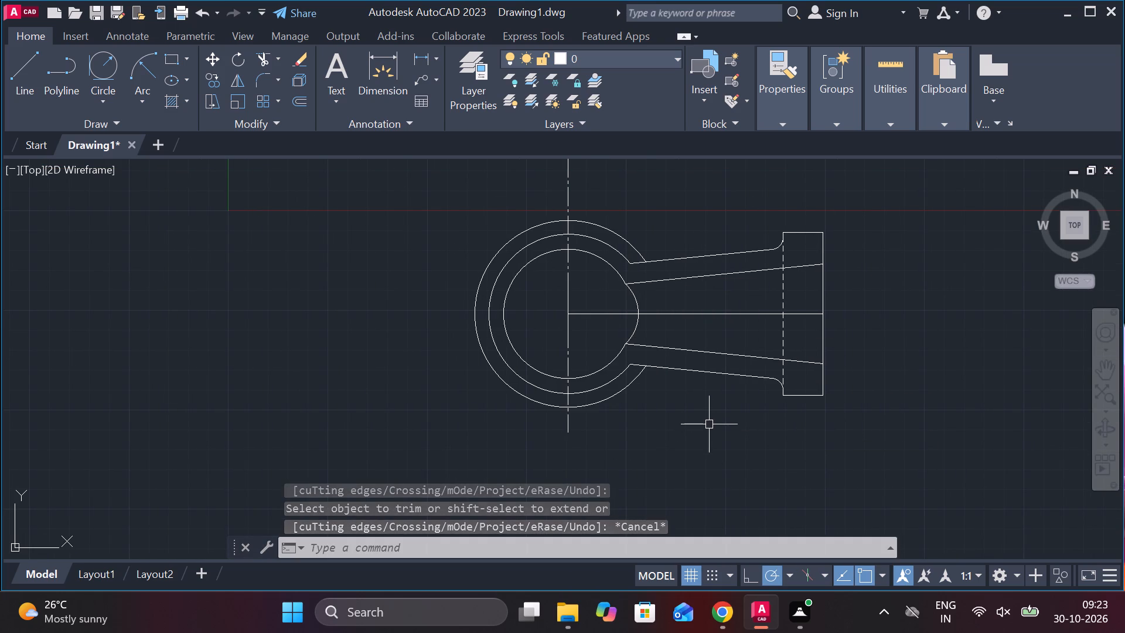
Hatch the ring between the 80 and 65 diameter circles, both tapered arms and the end plate's solid parts with ANSI31 at scale 0.6.
{"action": "left_click", "coordinate": [171, 101]}
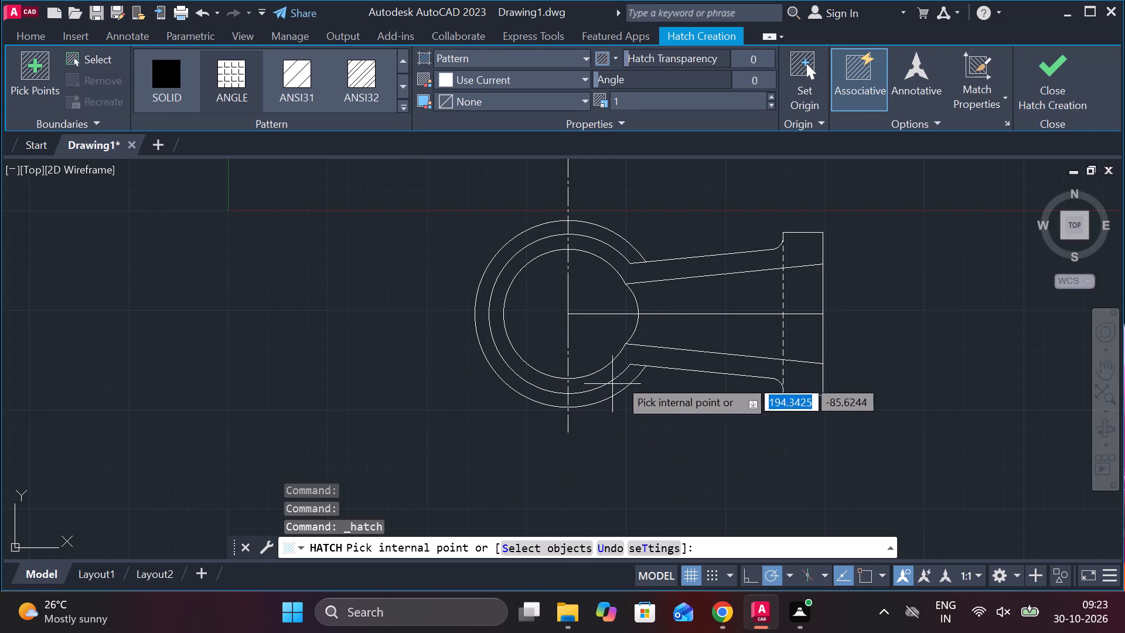
{"action": "left_click", "coordinate": [296, 93]}
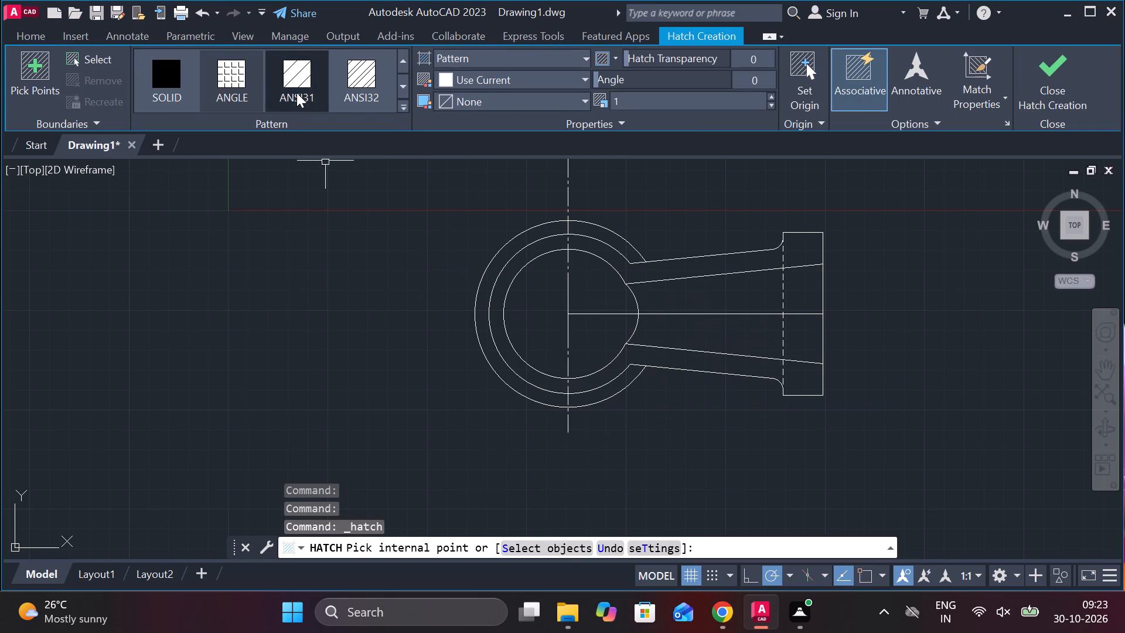
{"action": "left_click", "coordinate": [655, 101]}
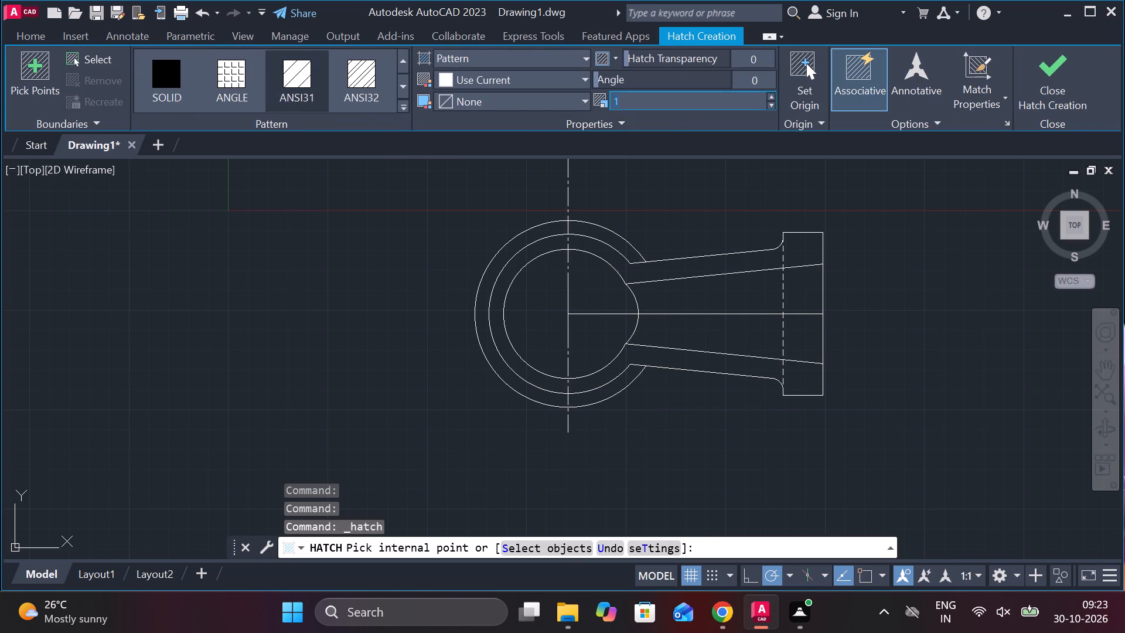
{"action": "key", "text": "period"}
{"action": "key", "text": "6"}
{"action": "key", "text": "Return"}
{"action": "left_click", "coordinate": [717, 271]}
{"action": "left_click", "coordinate": [804, 244]}
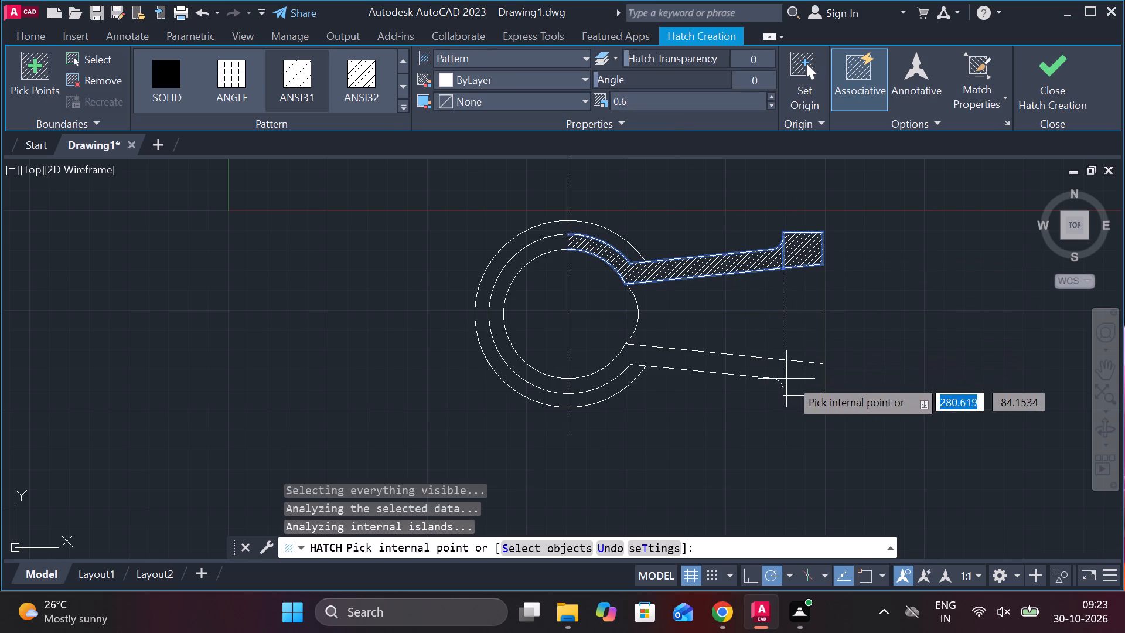
{"action": "left_click", "coordinate": [797, 379]}
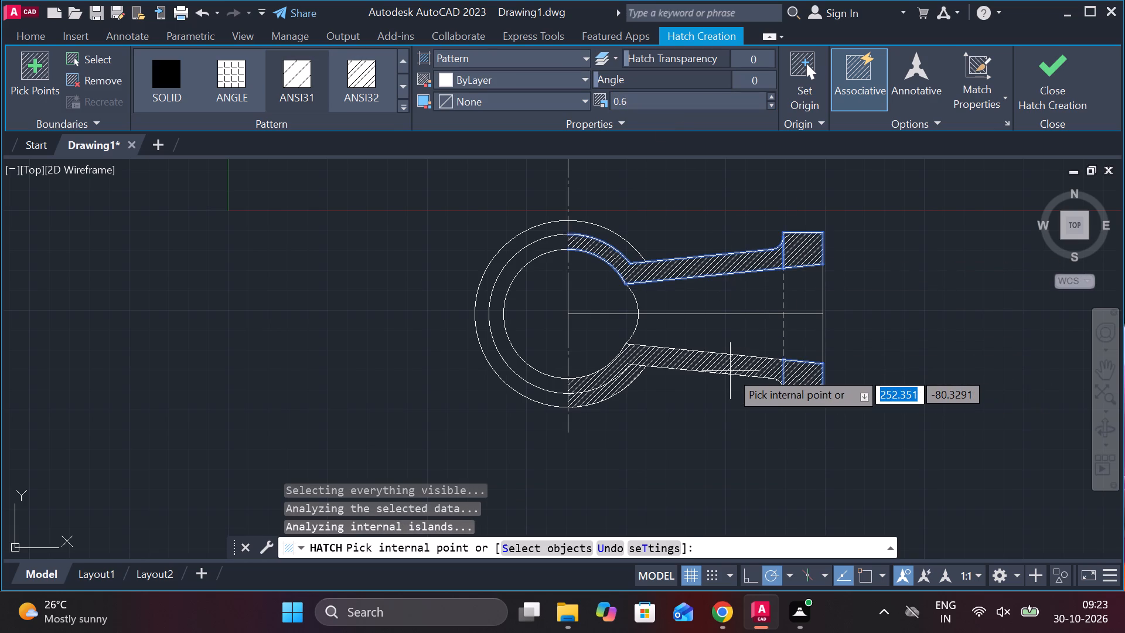
{"action": "left_click", "coordinate": [730, 371]}
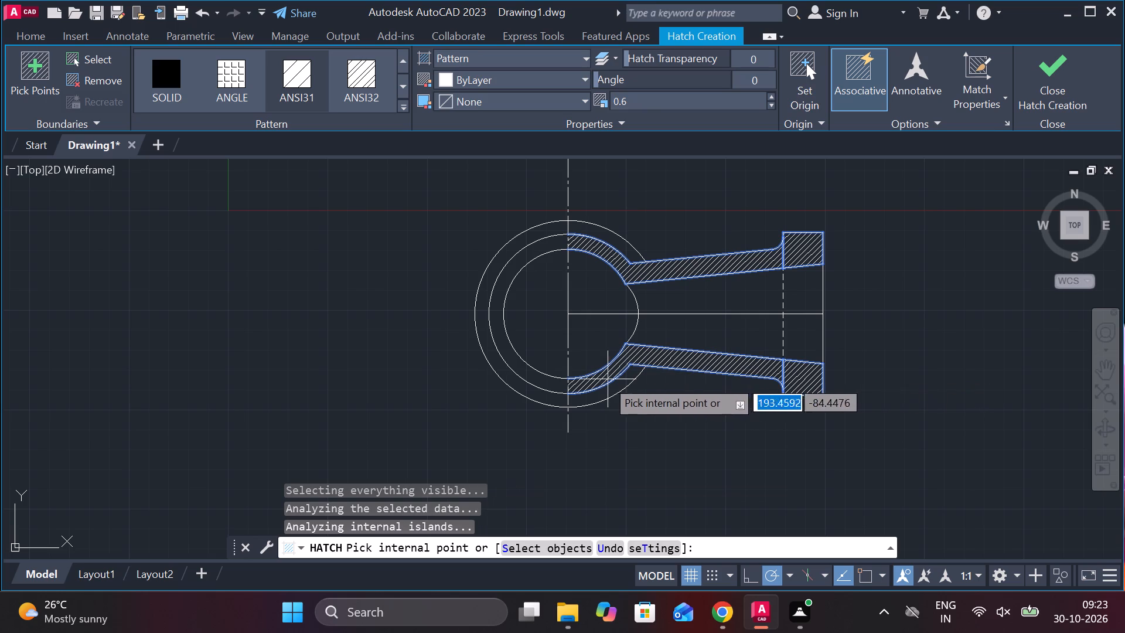
{"action": "left_click", "coordinate": [562, 383]}
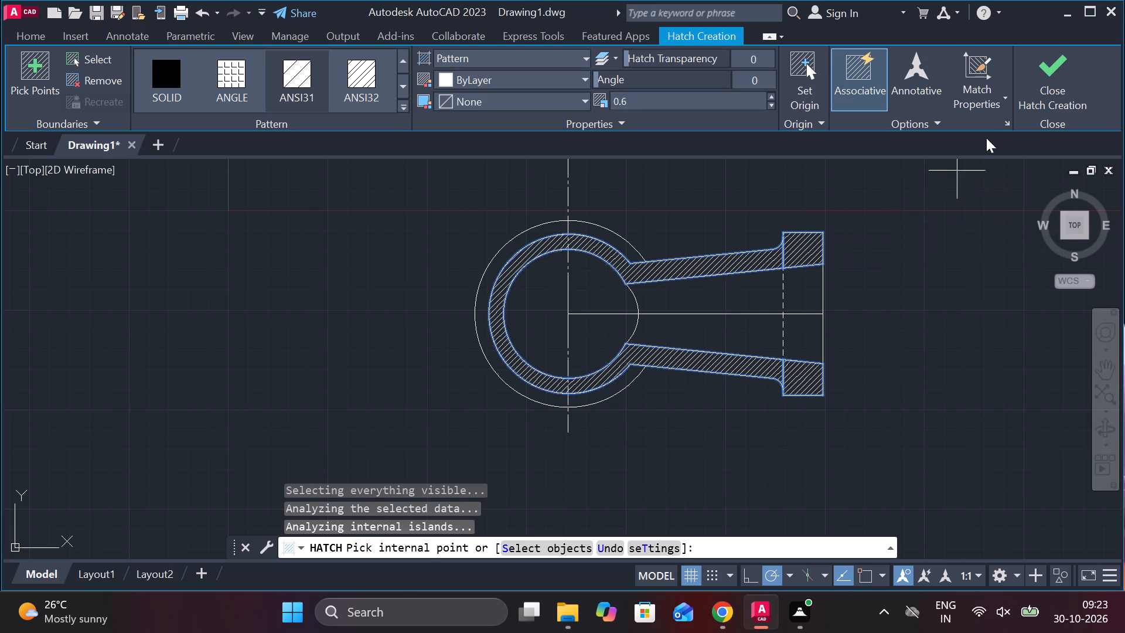
{"action": "left_click", "coordinate": [1023, 107]}
Hatch the upper view's lower-left wall and the lower-right wall up to the break line with ANSI31 at angle 90.
{"action": "scroll", "coordinate": [957, 308], "scroll_direction": "down", "scroll_amount": 1}
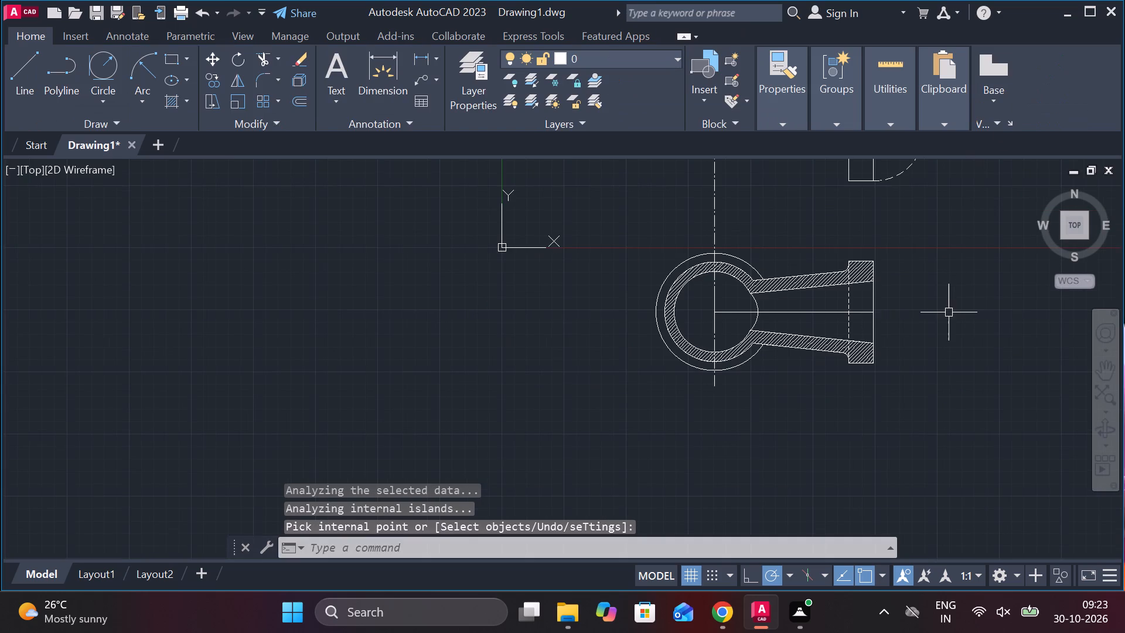
{"action": "scroll", "coordinate": [947, 312], "scroll_direction": "down", "scroll_amount": 1}
{"action": "middle_click_drag", "start_coordinate": [955, 312], "coordinate": [814, 428]}
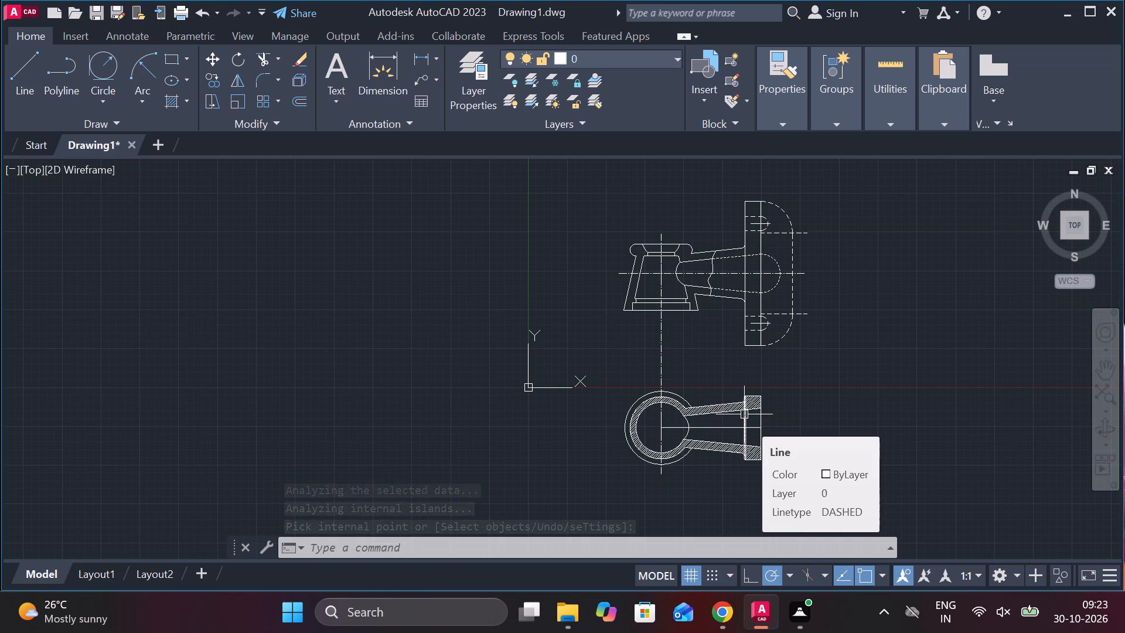
{"action": "left_click", "coordinate": [172, 104]}
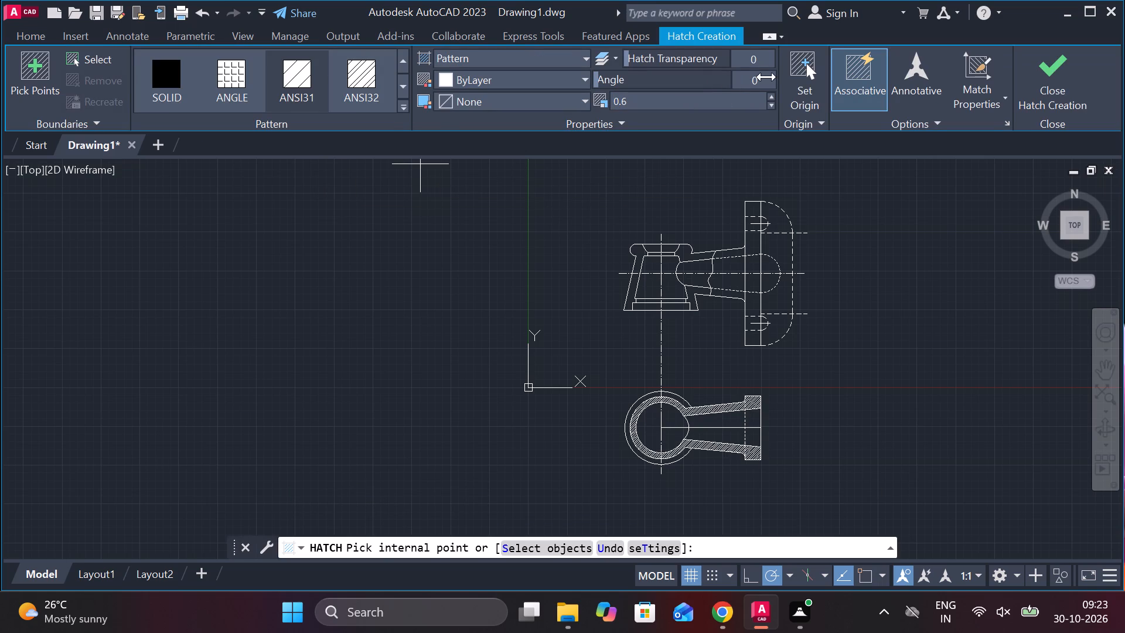
{"action": "left_click", "coordinate": [766, 77]}
{"action": "type", "text": "90"}
{"action": "key", "text": "Return"}
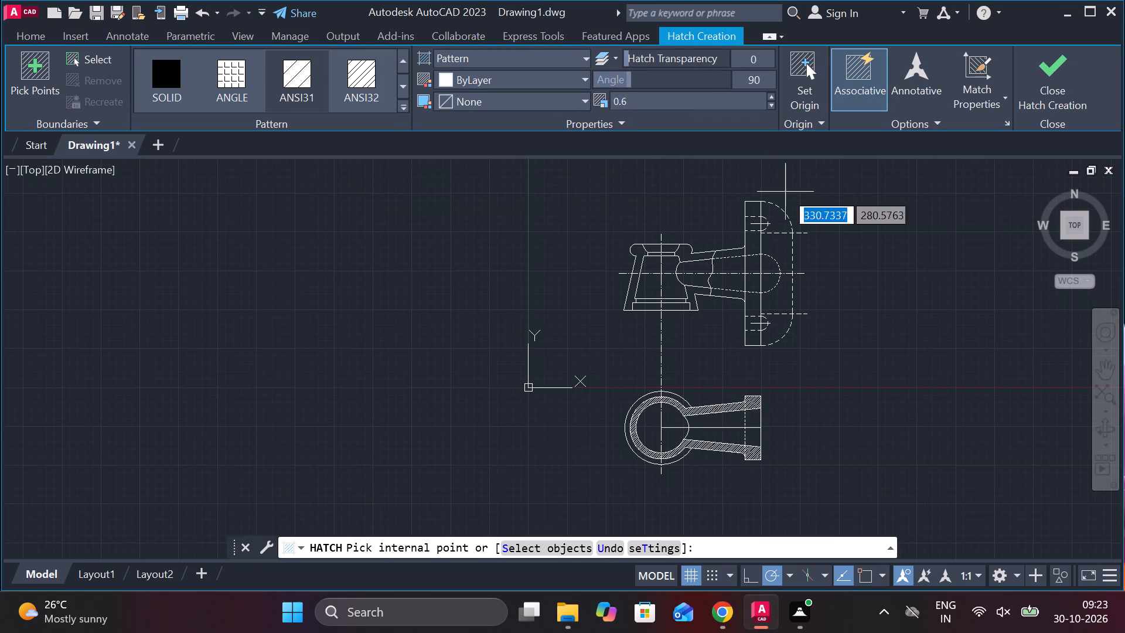
{"action": "scroll", "coordinate": [668, 315], "scroll_direction": "up", "scroll_amount": 3}
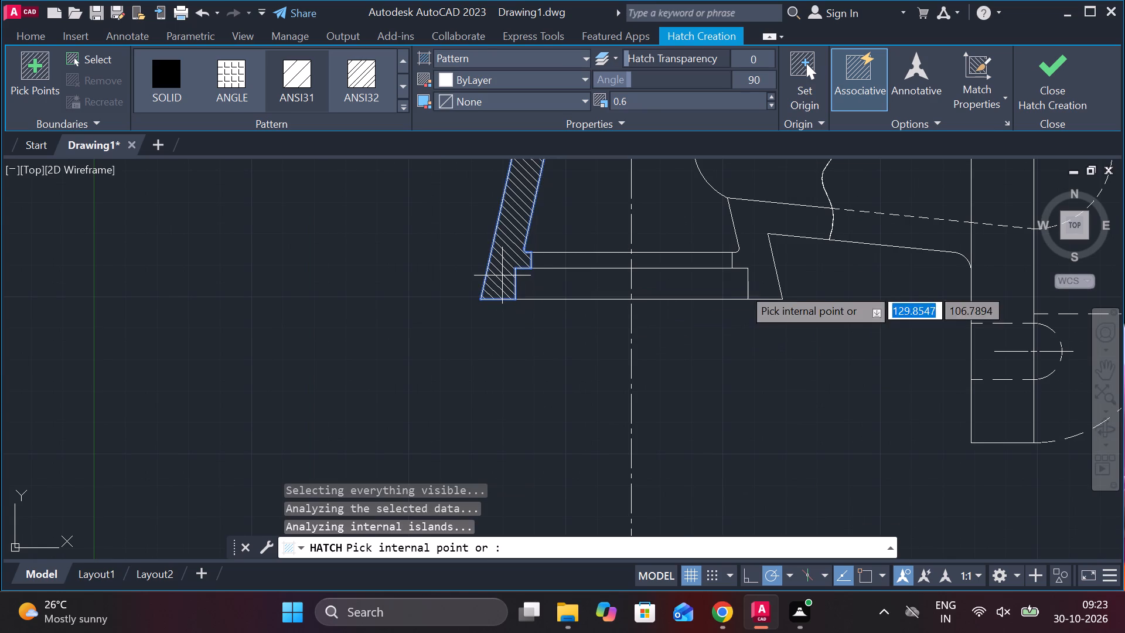
{"action": "left_click", "coordinate": [758, 270]}
{"action": "scroll", "coordinate": [758, 270], "scroll_direction": "down", "scroll_amount": 1}
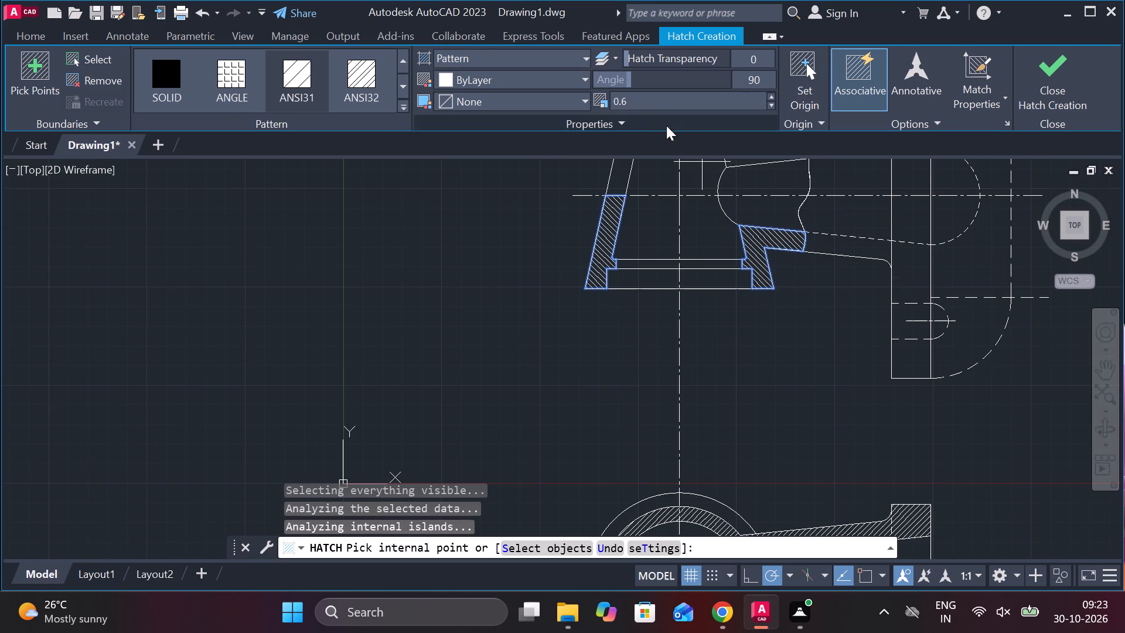
Set the hatch scale to 0.9 and add the upper view's upper-left wall and upper-right wall up to the break line.
{"action": "left_click", "coordinate": [632, 98]}
{"action": "key", "text": "period"}
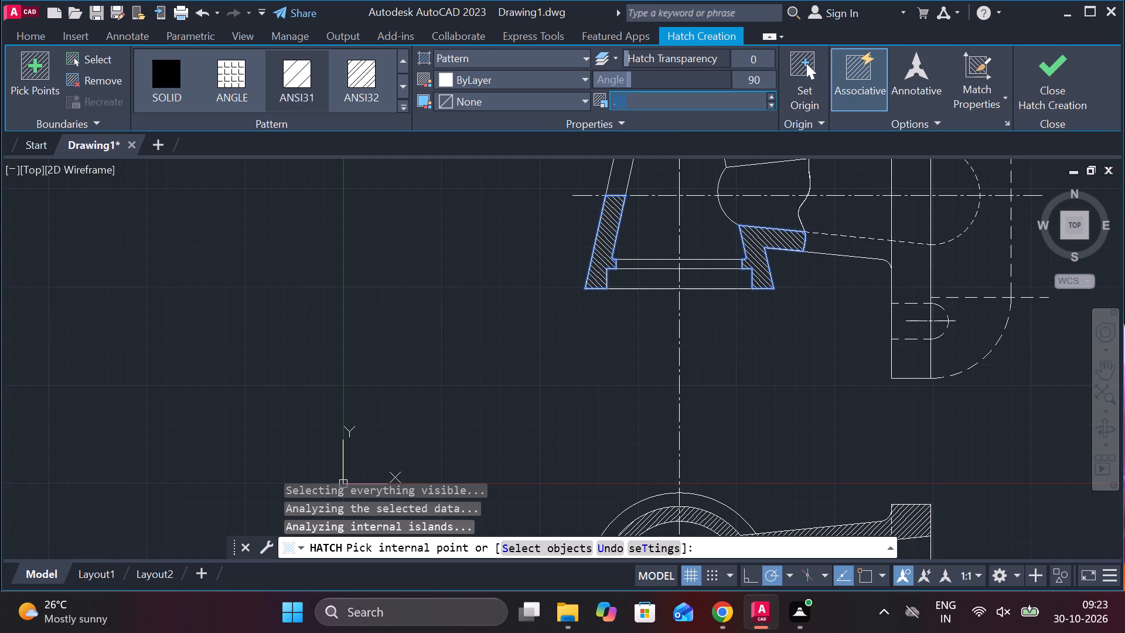
{"action": "key", "text": "7"}
{"action": "key", "text": "BackSpace"}
{"action": "key", "text": "9"}
{"action": "key", "text": "Return"}
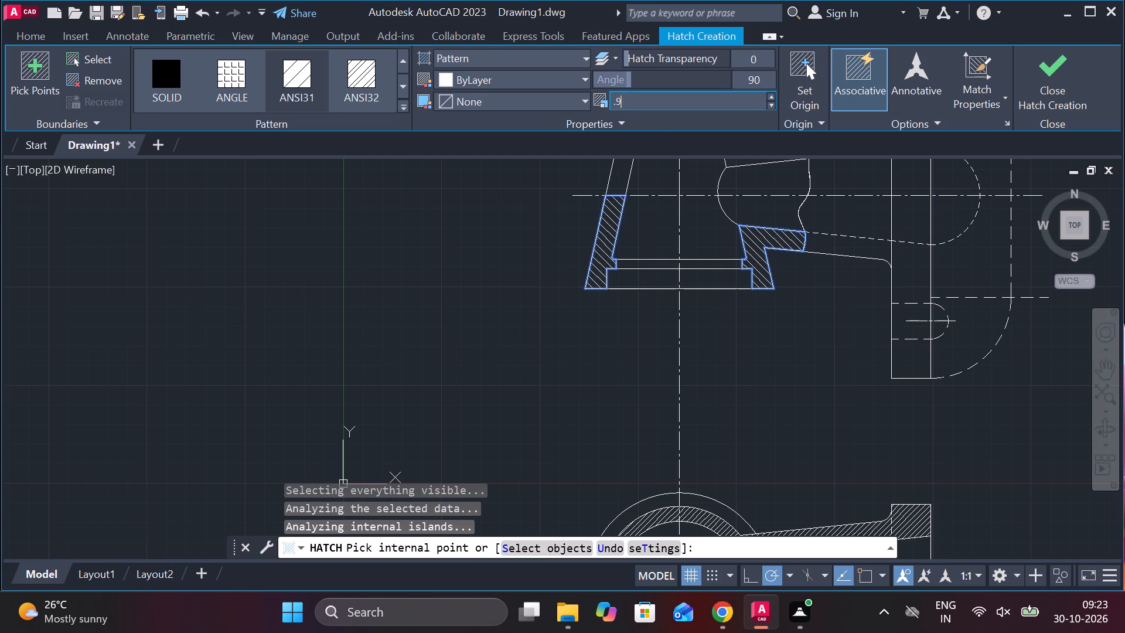
{"action": "middle_click_drag", "start_coordinate": [741, 237], "coordinate": [728, 277]}
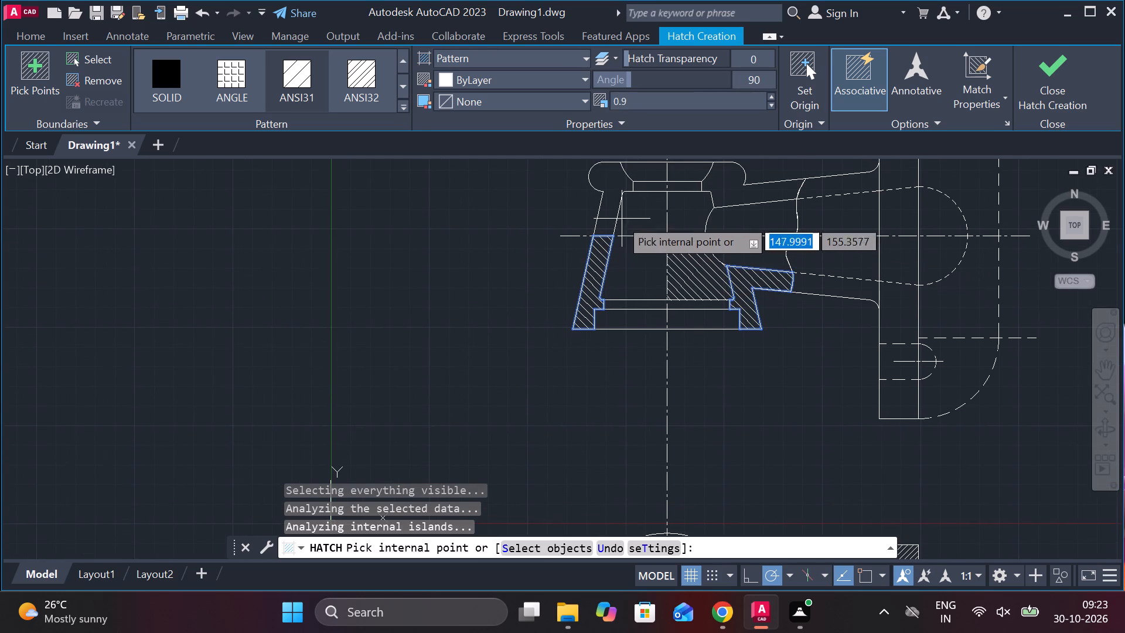
{"action": "left_click", "coordinate": [613, 212]}
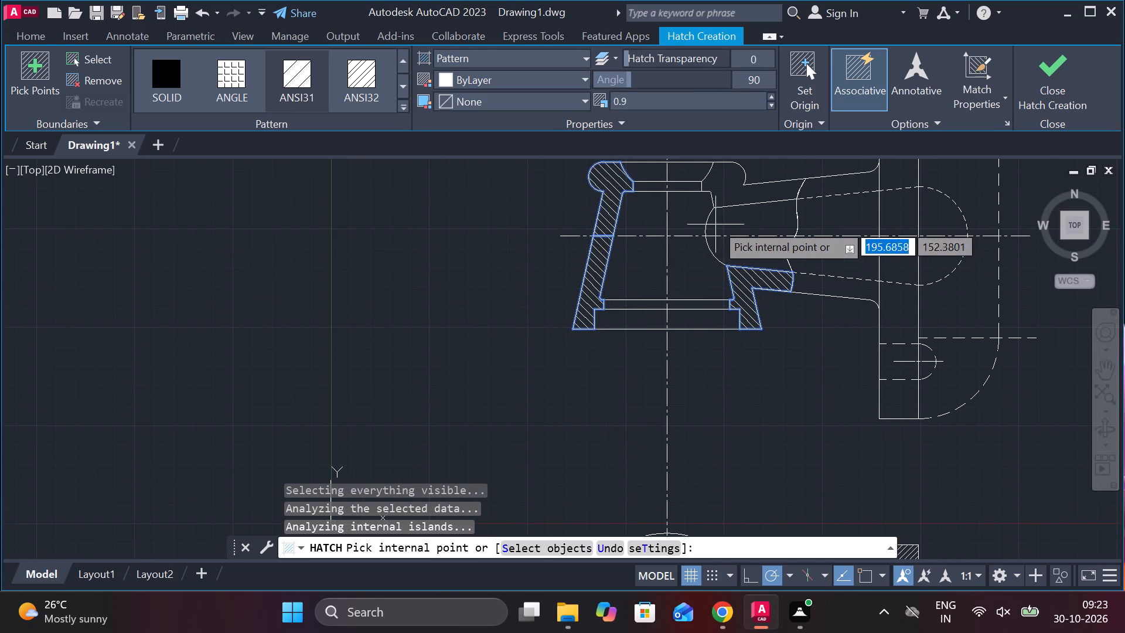
{"action": "left_click", "coordinate": [725, 189]}
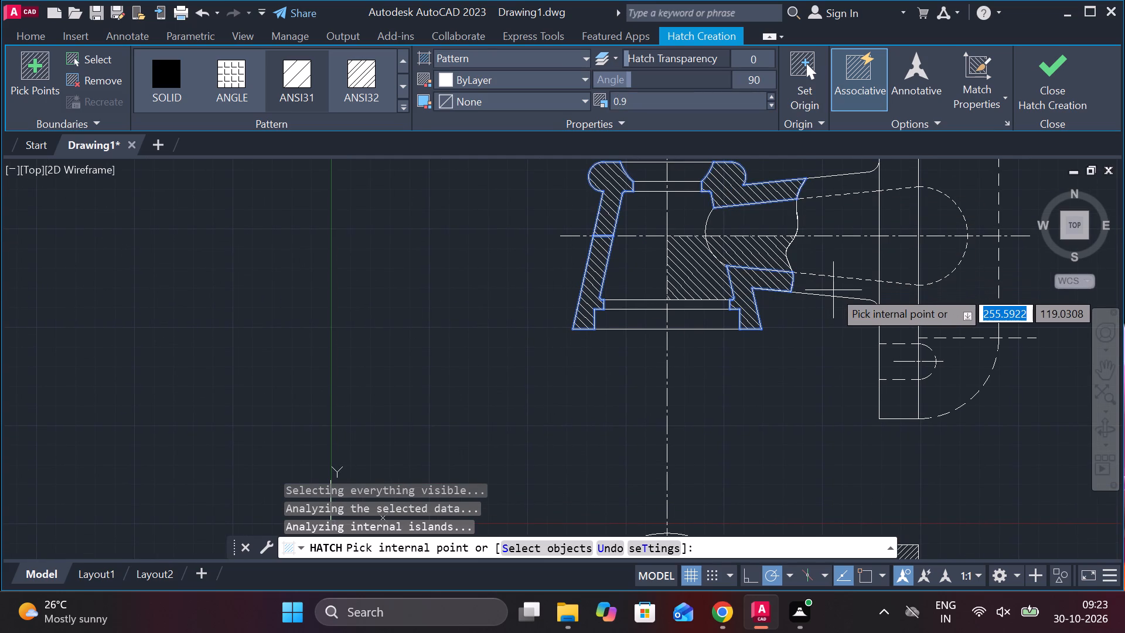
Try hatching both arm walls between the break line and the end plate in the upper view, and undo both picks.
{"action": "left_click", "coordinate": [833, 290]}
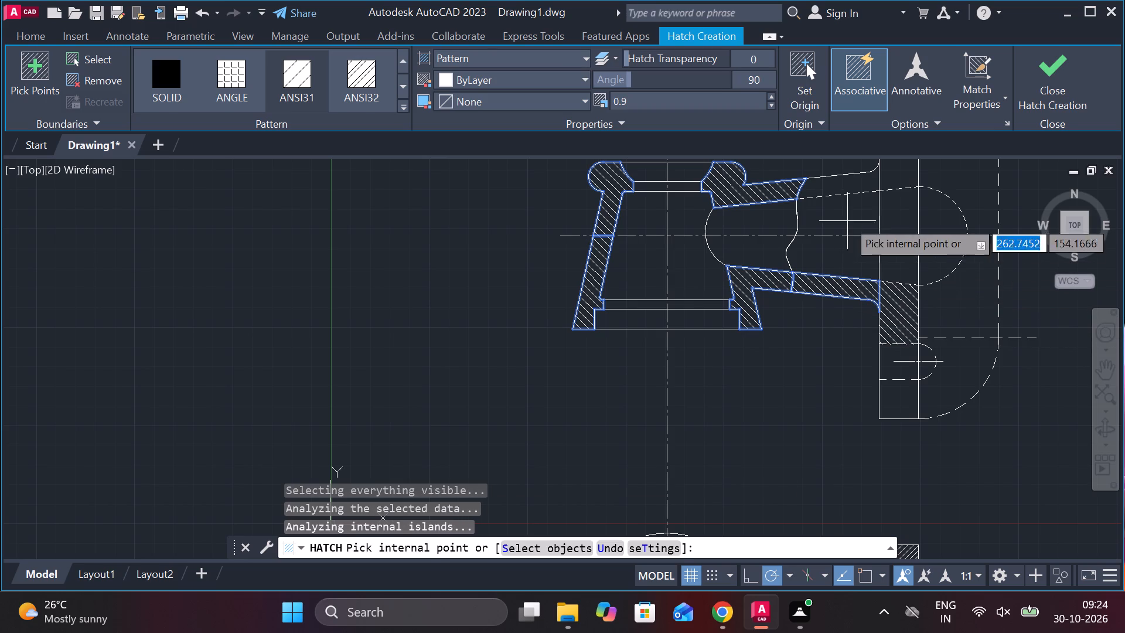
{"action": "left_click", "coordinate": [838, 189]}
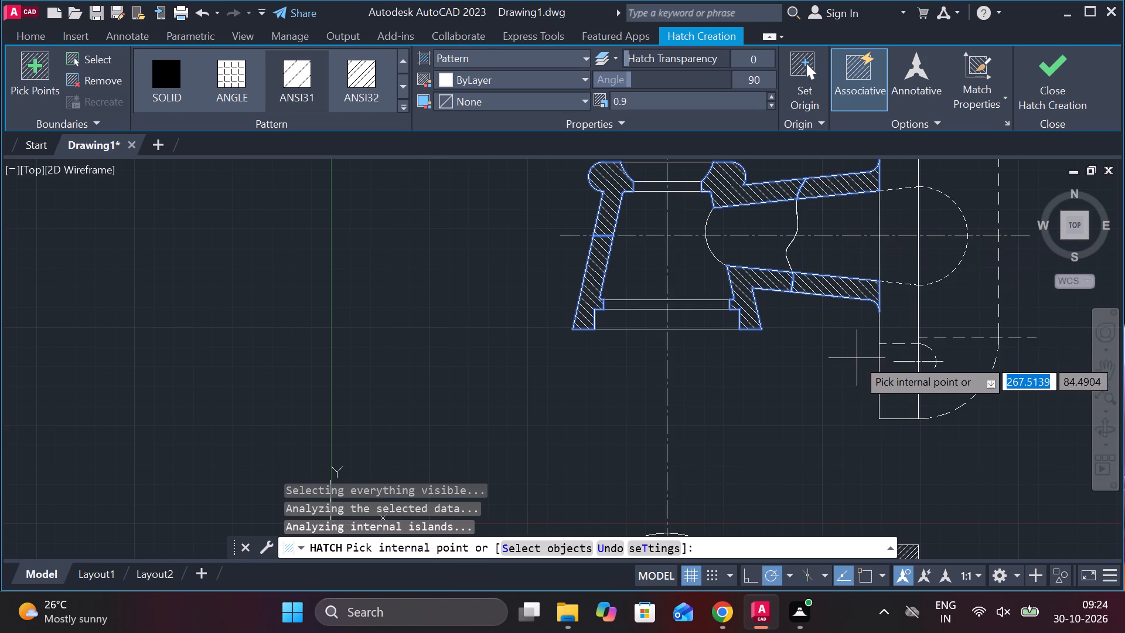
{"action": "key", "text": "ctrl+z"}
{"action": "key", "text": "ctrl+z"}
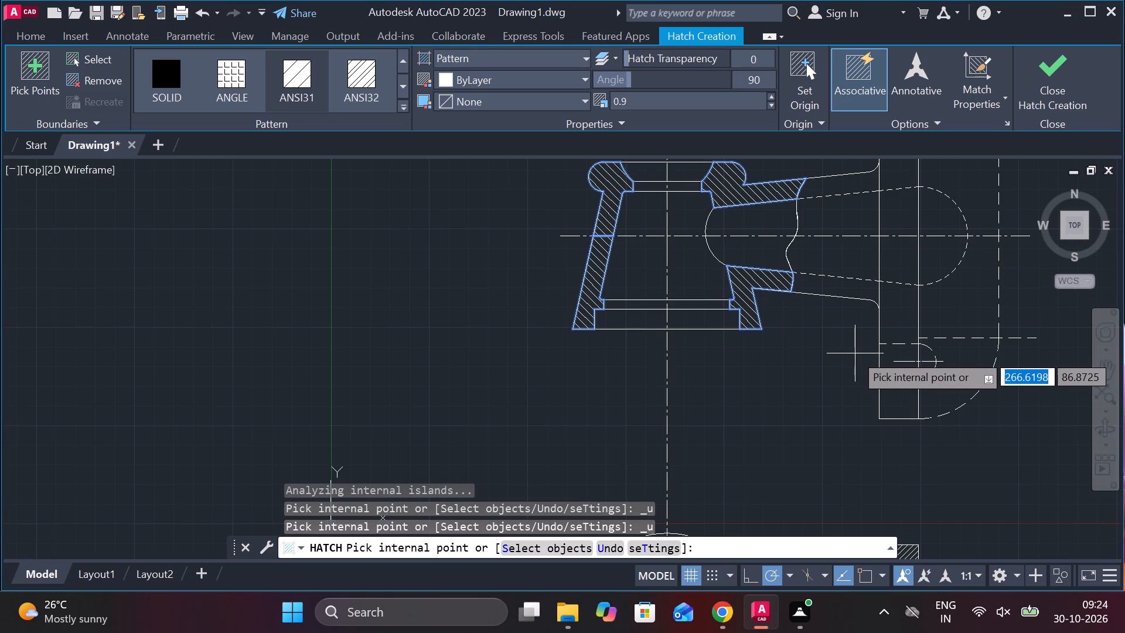
Finish the hatch on the upper view's sectioned walls.
{"action": "left_click", "coordinate": [1053, 48]}
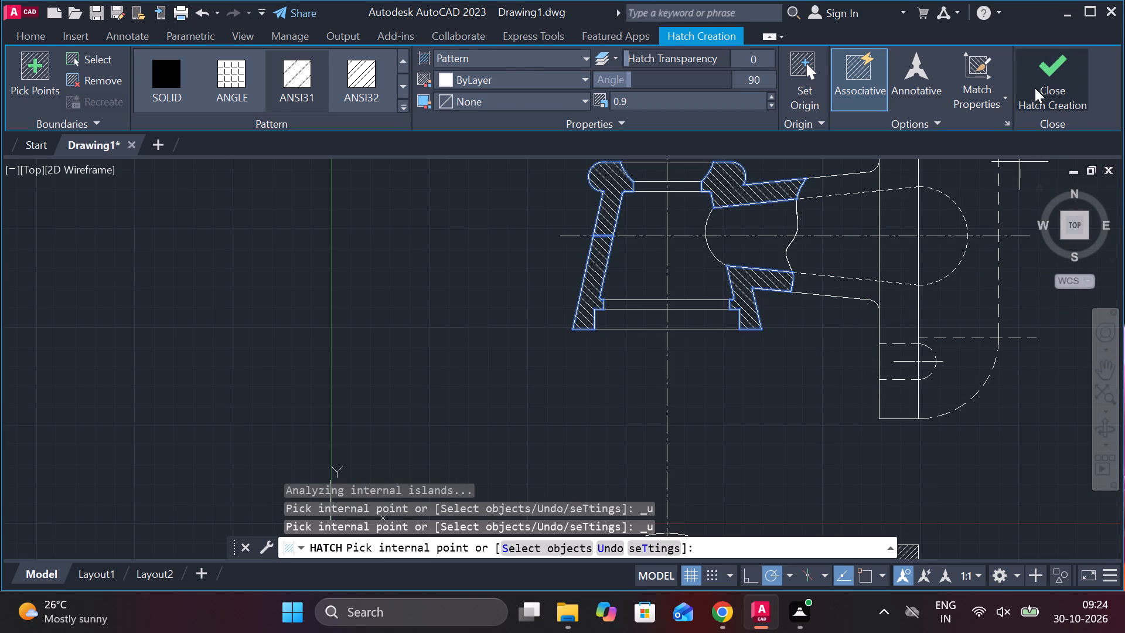
{"action": "left_click", "coordinate": [1035, 88]}
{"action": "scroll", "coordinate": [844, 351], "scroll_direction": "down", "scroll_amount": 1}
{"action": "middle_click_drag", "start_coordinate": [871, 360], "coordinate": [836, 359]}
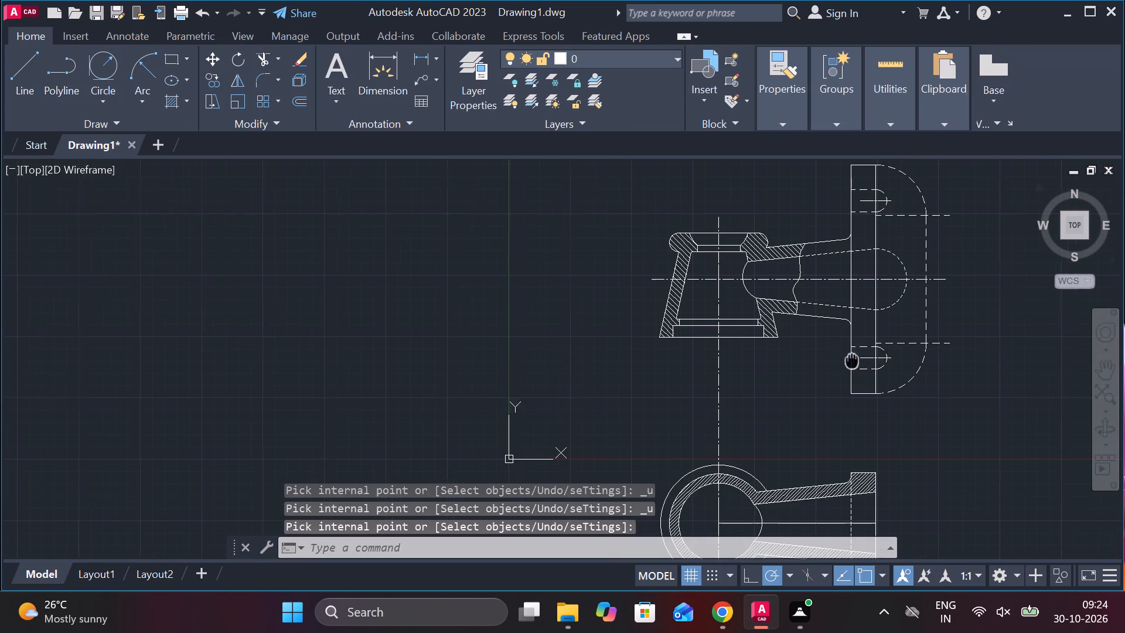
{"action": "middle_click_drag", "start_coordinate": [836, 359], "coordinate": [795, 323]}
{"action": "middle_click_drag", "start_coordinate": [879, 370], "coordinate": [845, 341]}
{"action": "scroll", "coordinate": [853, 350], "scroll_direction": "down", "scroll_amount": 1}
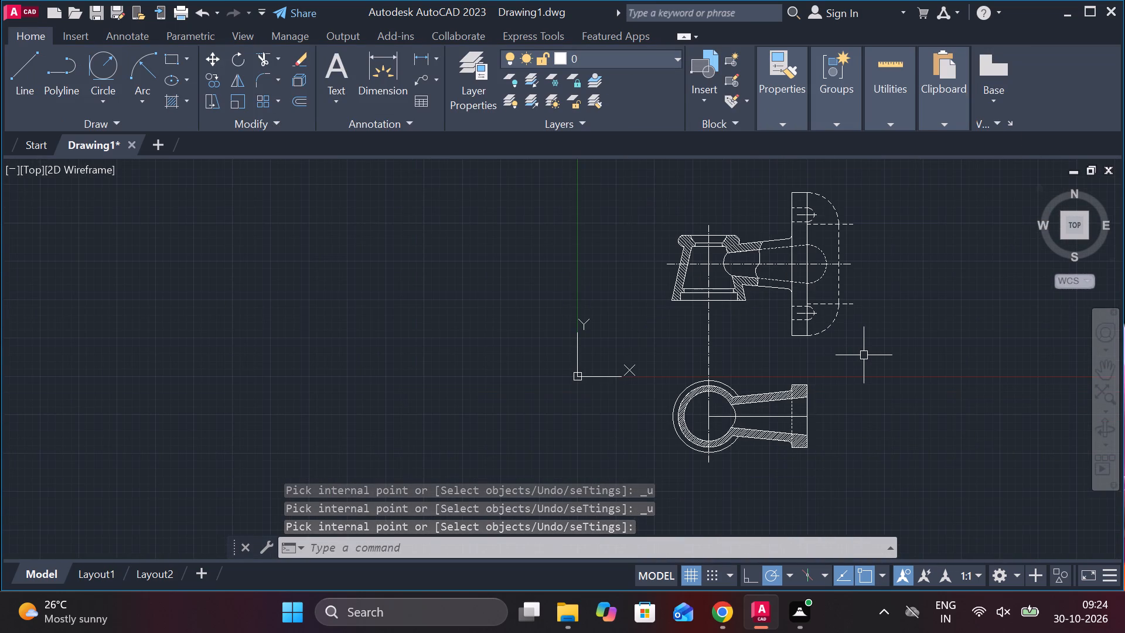
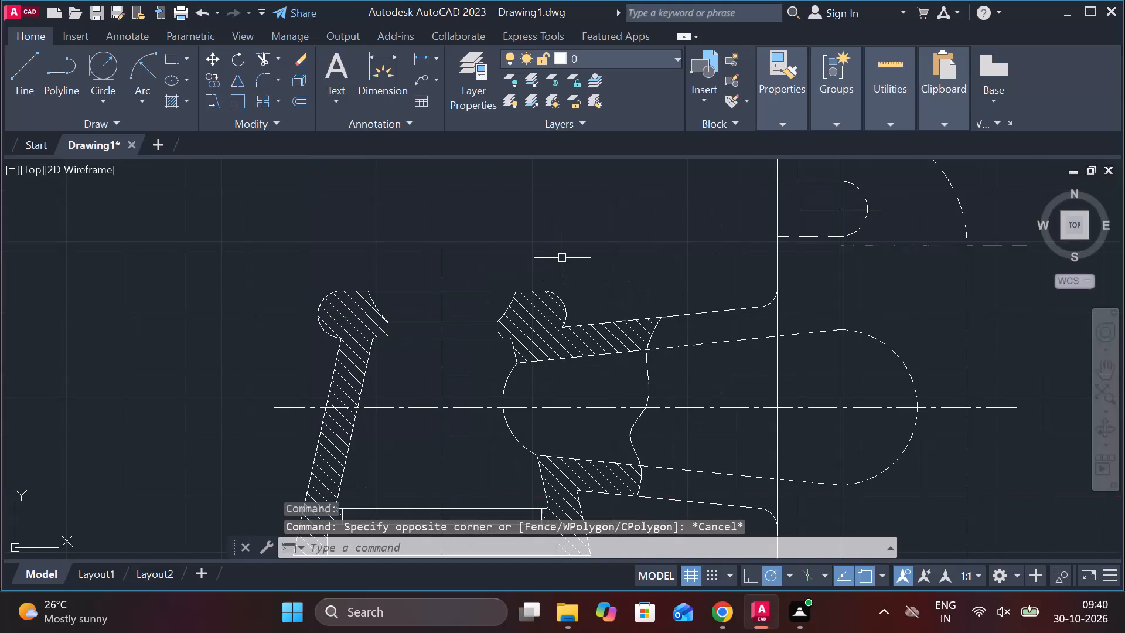
Add a linear dimension across the full width of the upper view's rounded top collar, placed above it.
{"action": "left_click", "coordinate": [412, 49]}
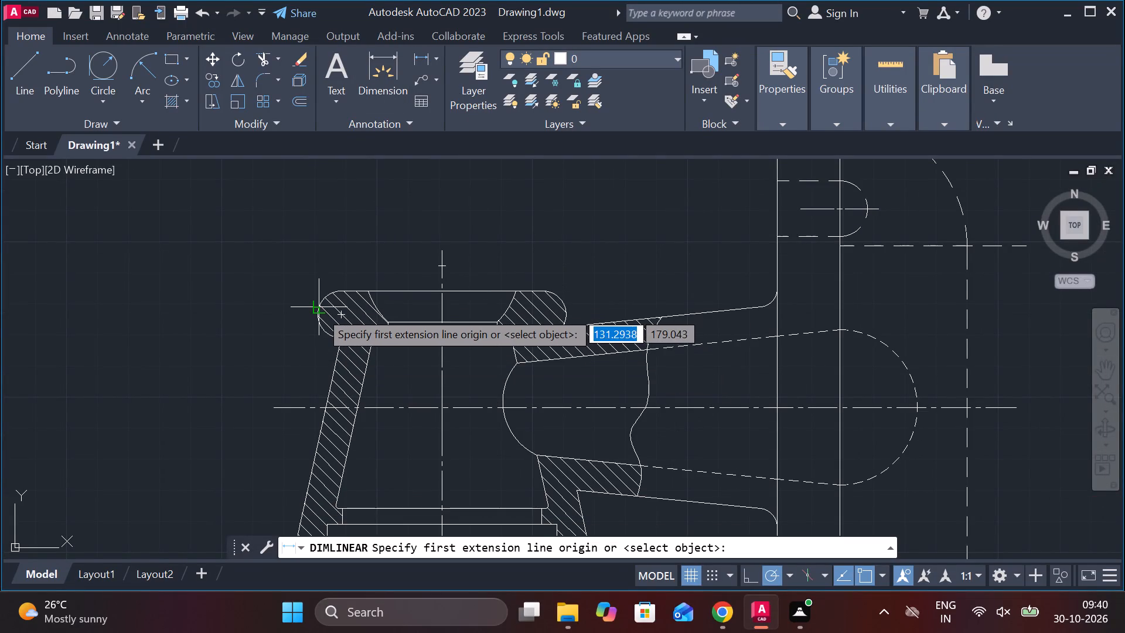
{"action": "left_click", "coordinate": [319, 315]}
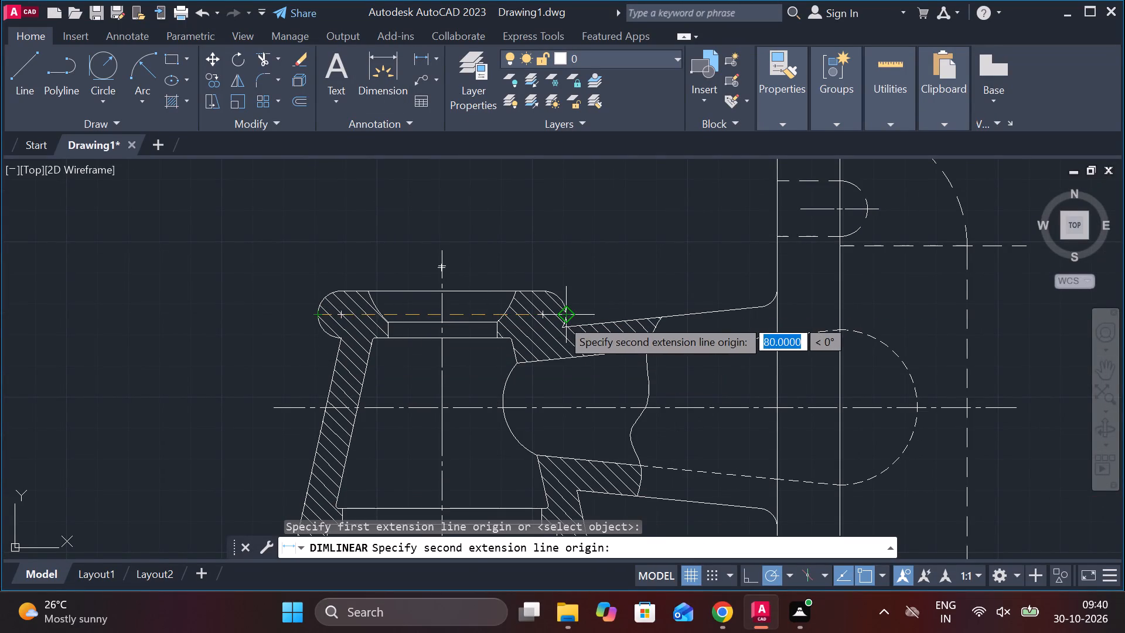
{"action": "left_click", "coordinate": [561, 318]}
{"action": "left_click", "coordinate": [540, 227]}
{"action": "scroll", "coordinate": [578, 206], "scroll_direction": "down", "scroll_amount": 1}
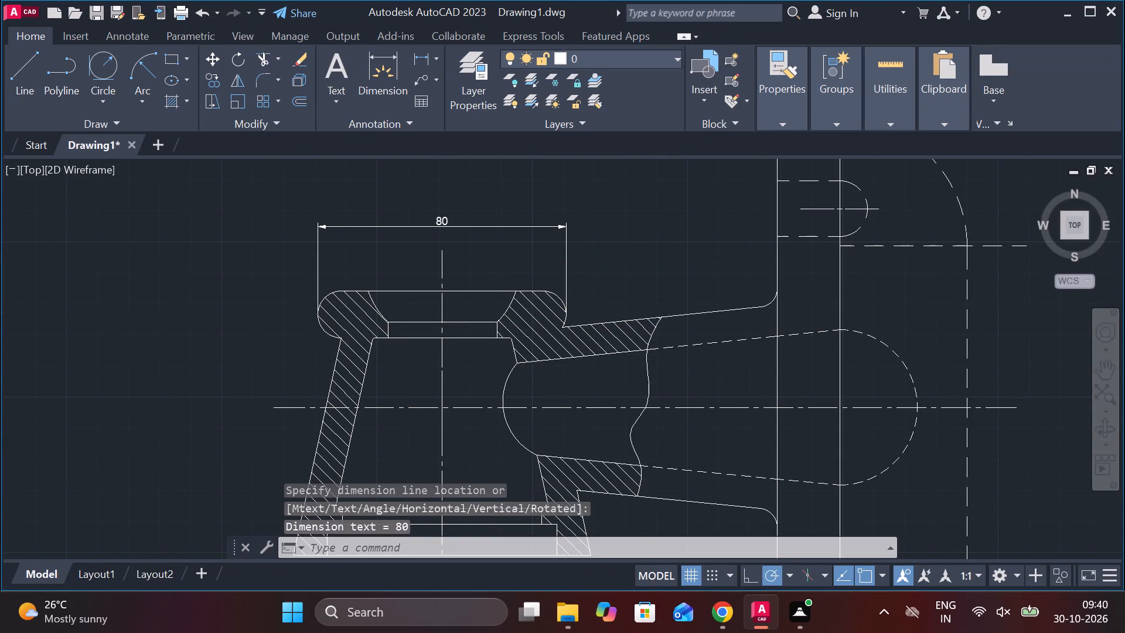
{"action": "key", "text": "Escape"}
Modify the ISO-25 dimension style with a linear precision of 0 and an arrow size of 3.5.
{"action": "type", "text": "d"}
{"action": "key", "text": "space"}
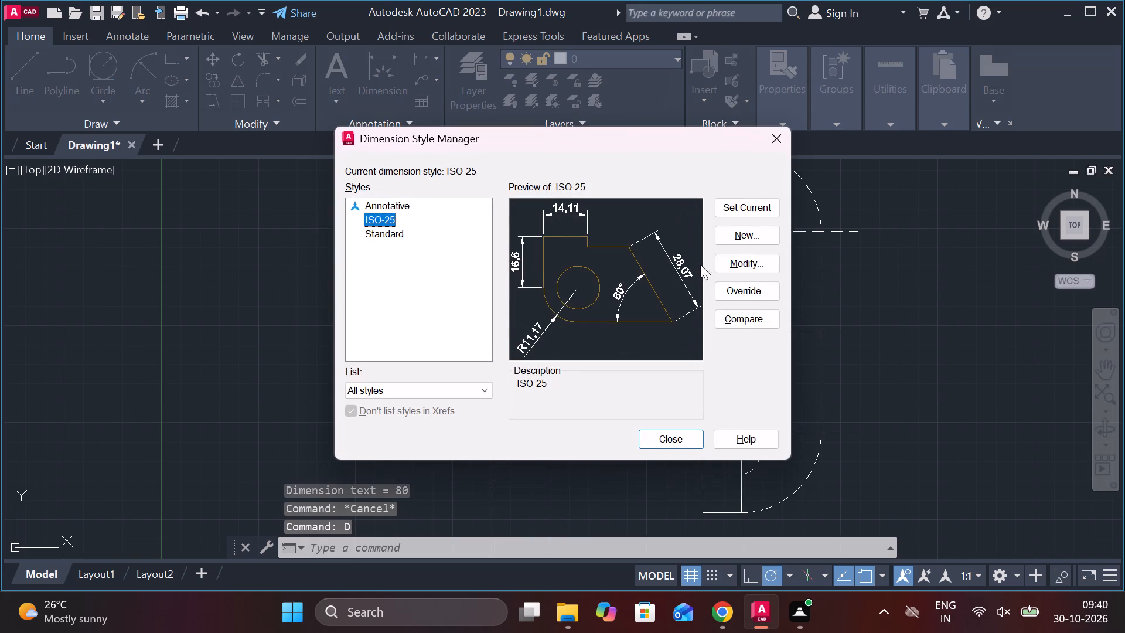
{"action": "left_click", "coordinate": [724, 263]}
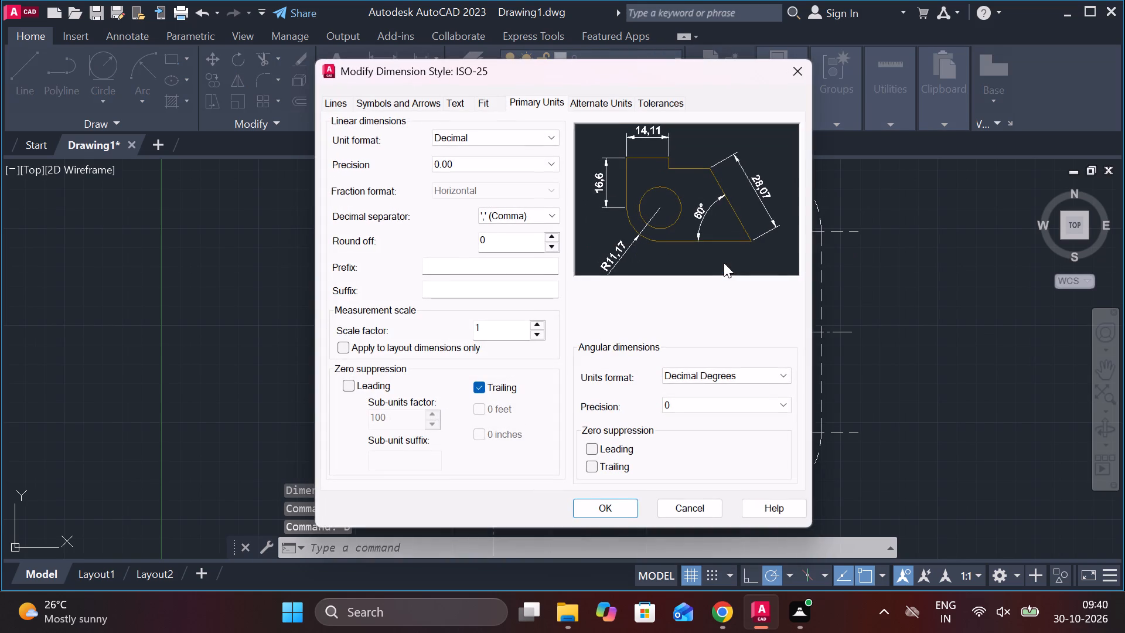
{"action": "left_click", "coordinate": [460, 165]}
{"action": "left_click", "coordinate": [435, 182]}
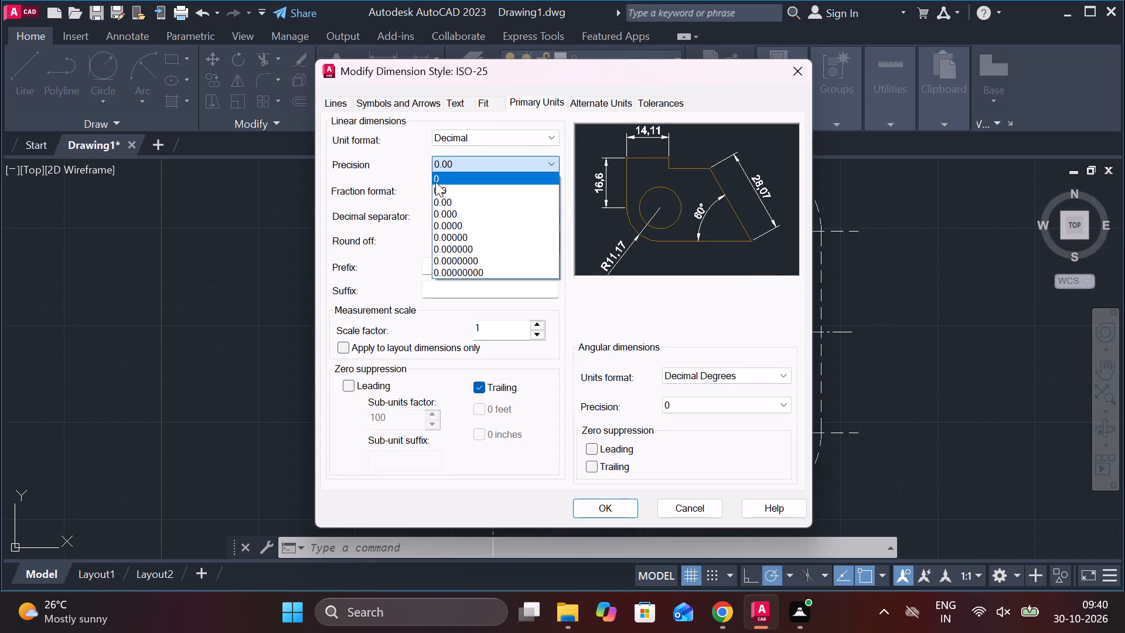
{"action": "left_click", "coordinate": [402, 110]}
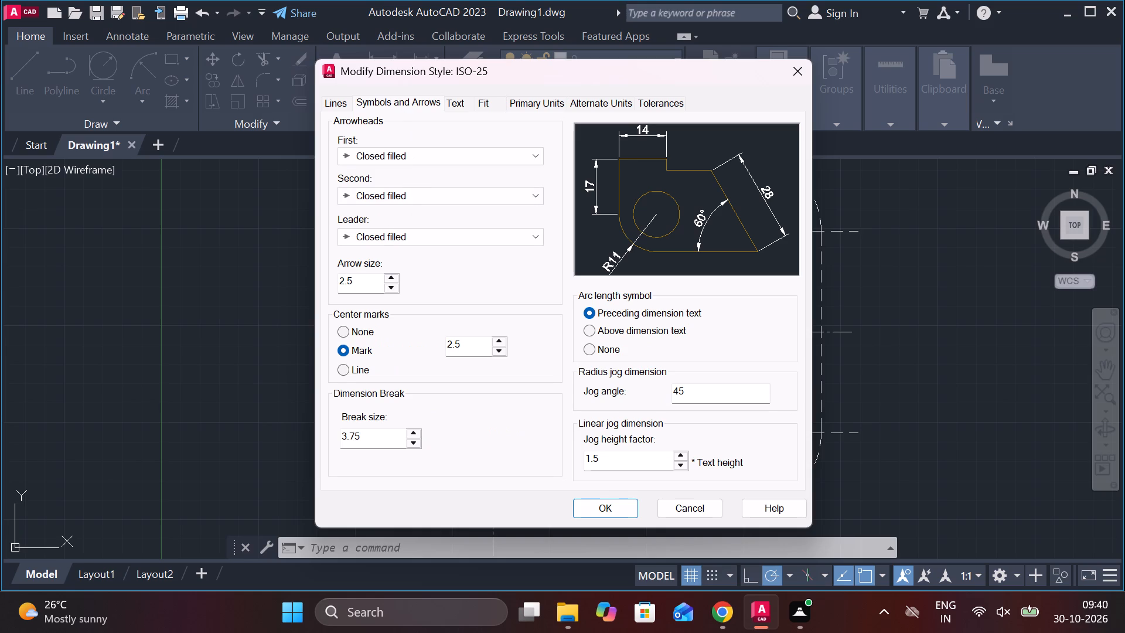
{"action": "left_click", "coordinate": [350, 277]}
{"action": "left_click_drag", "start_coordinate": [358, 281], "coordinate": [311, 283]}
{"action": "type", "text": "3.5"}
Give the ISO-25 style a text height of 5.5 and ISO standard text alignment, and make it the current style.
{"action": "left_click", "coordinate": [442, 97]}
{"action": "left_click", "coordinate": [466, 108]}
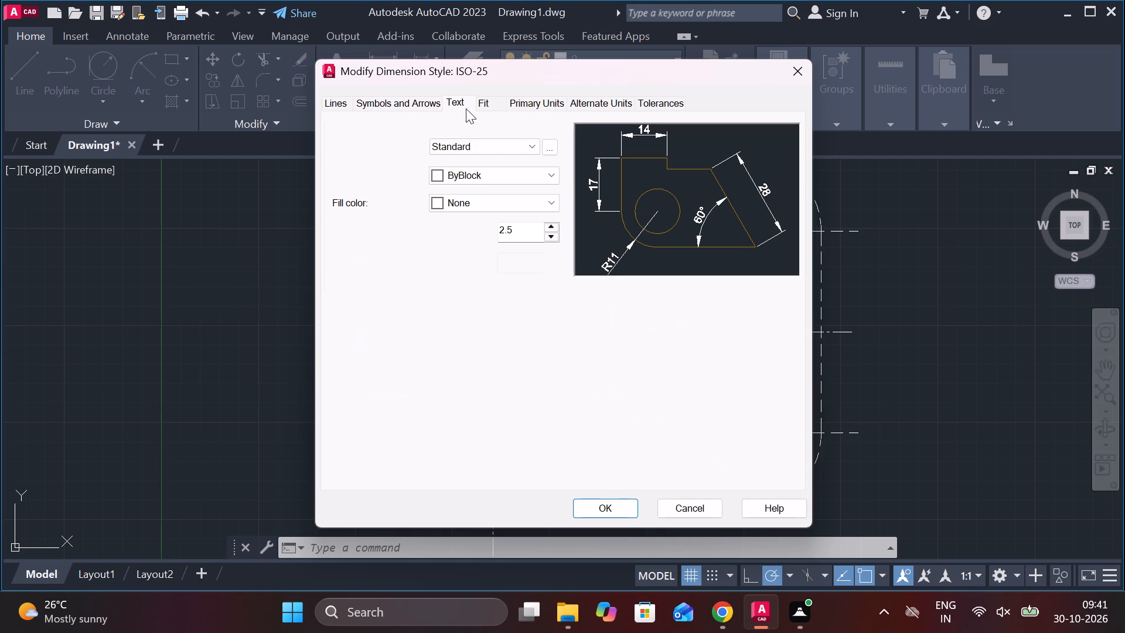
{"action": "left_click_drag", "start_coordinate": [511, 233], "coordinate": [480, 233]}
{"action": "type", "text": "5.5"}
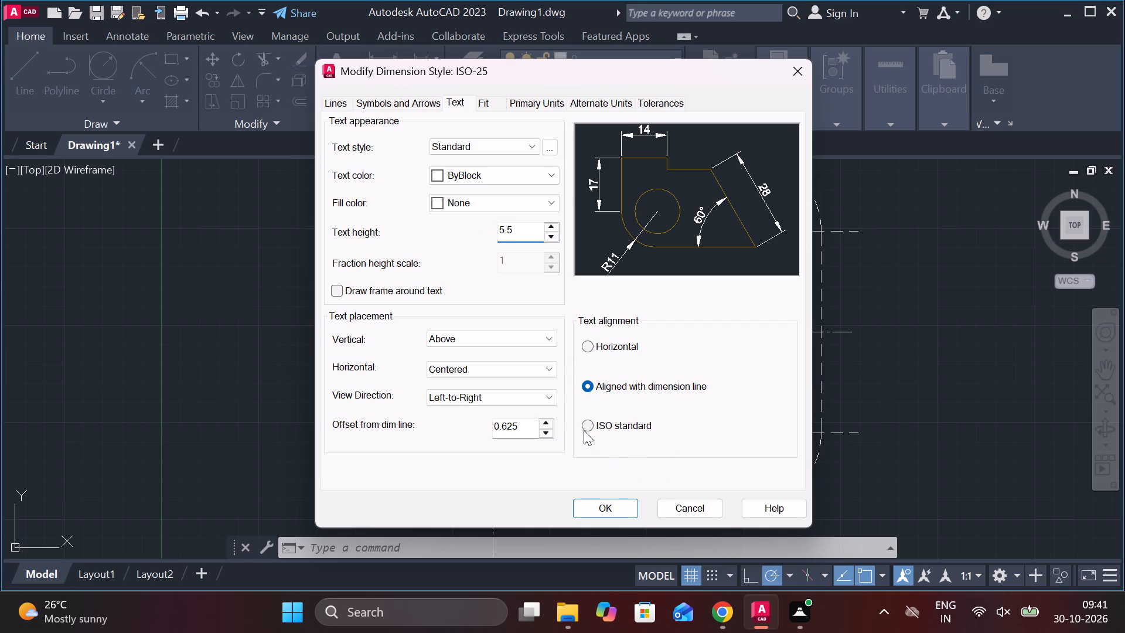
{"action": "left_click", "coordinate": [584, 430]}
{"action": "left_click", "coordinate": [594, 500]}
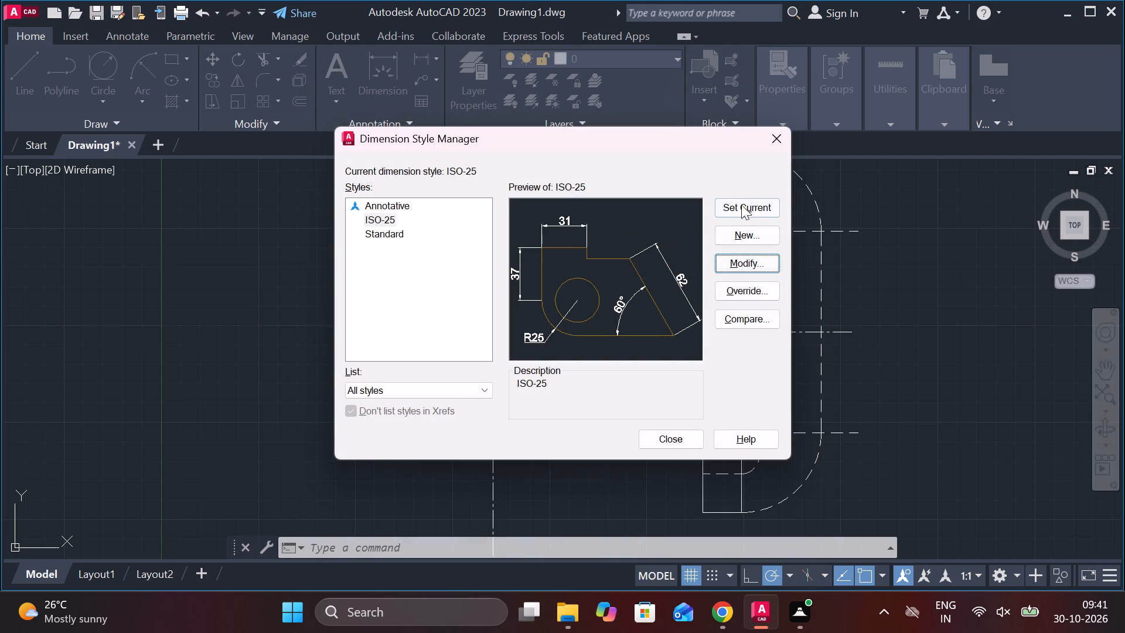
{"action": "left_click", "coordinate": [751, 202]}
{"action": "left_click", "coordinate": [668, 448]}
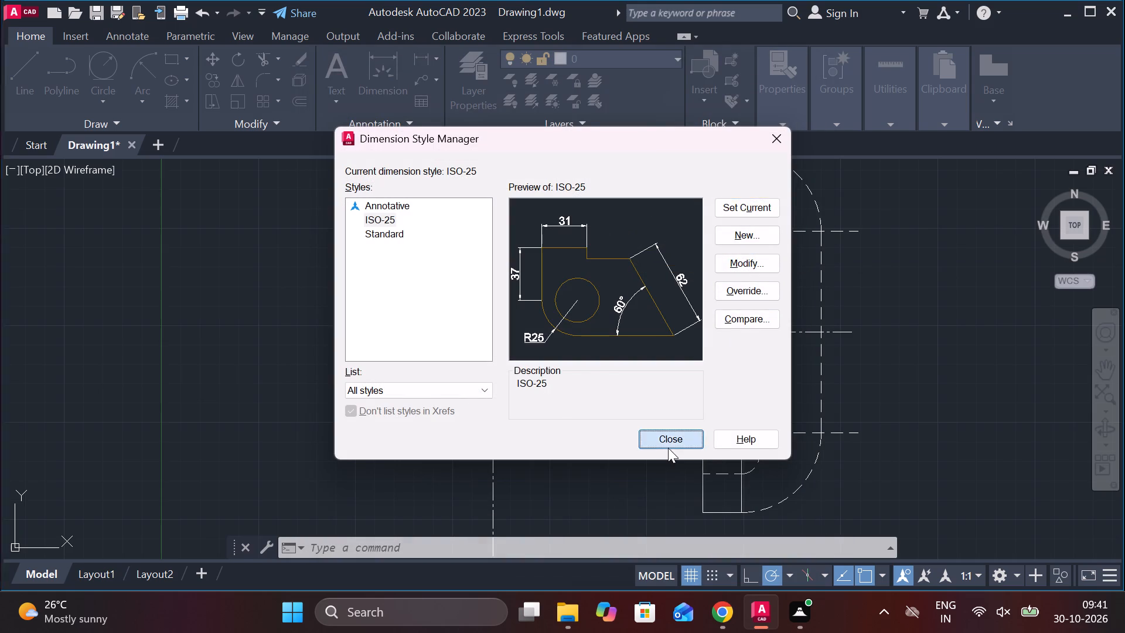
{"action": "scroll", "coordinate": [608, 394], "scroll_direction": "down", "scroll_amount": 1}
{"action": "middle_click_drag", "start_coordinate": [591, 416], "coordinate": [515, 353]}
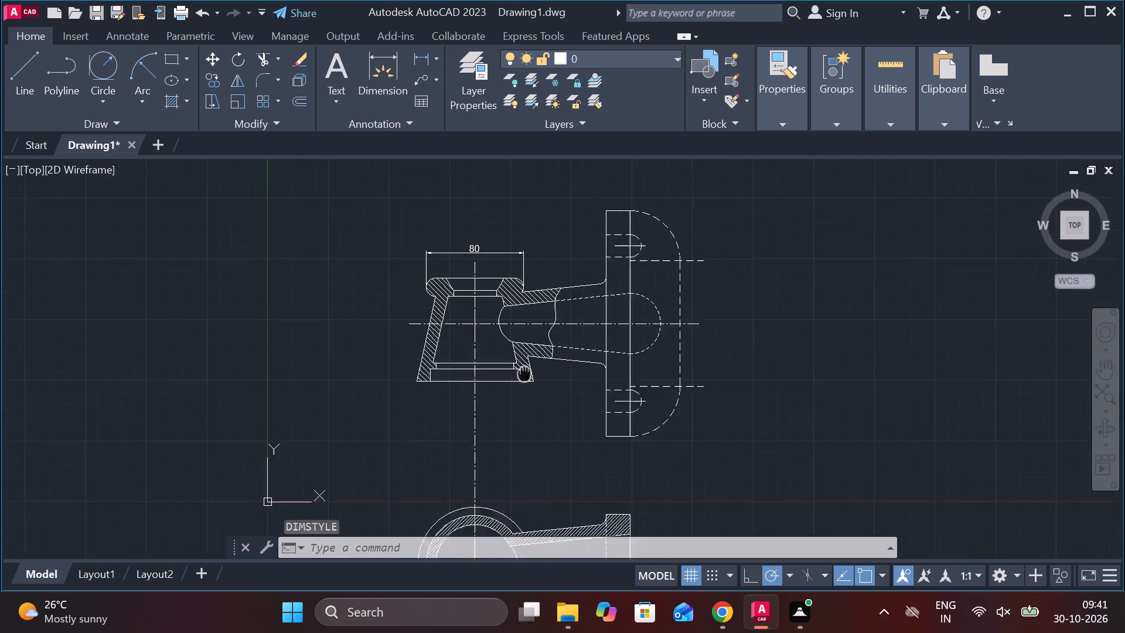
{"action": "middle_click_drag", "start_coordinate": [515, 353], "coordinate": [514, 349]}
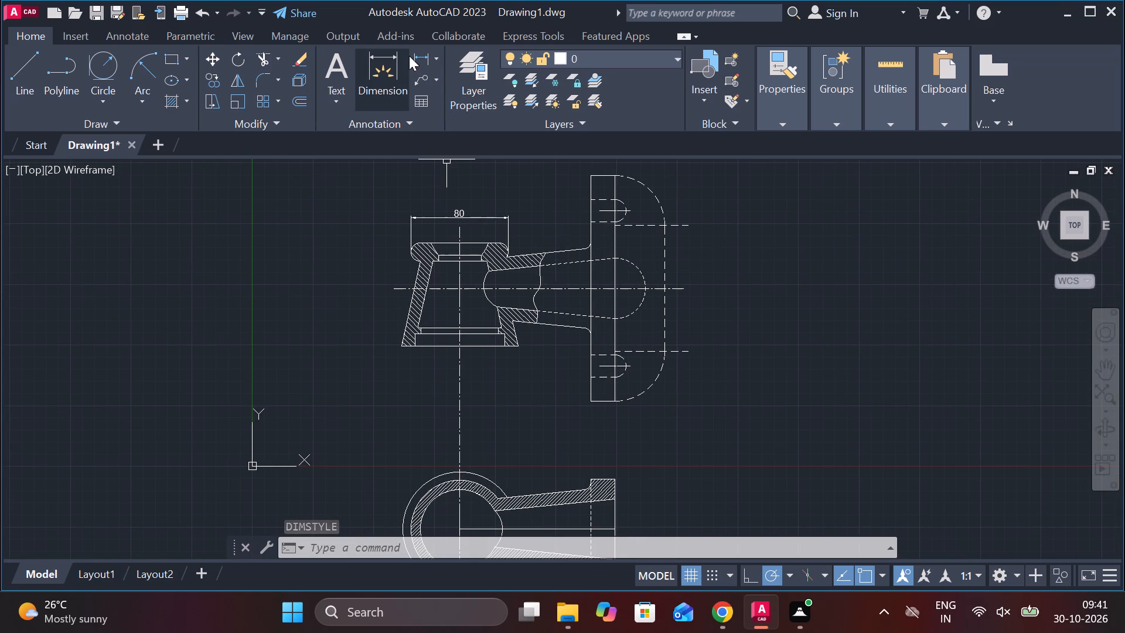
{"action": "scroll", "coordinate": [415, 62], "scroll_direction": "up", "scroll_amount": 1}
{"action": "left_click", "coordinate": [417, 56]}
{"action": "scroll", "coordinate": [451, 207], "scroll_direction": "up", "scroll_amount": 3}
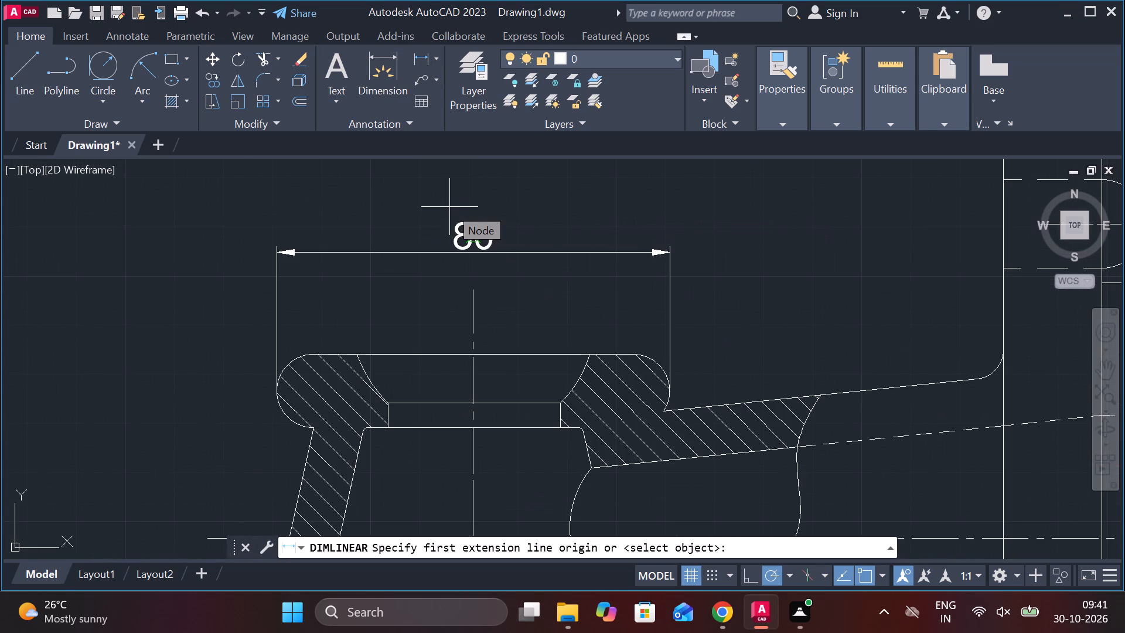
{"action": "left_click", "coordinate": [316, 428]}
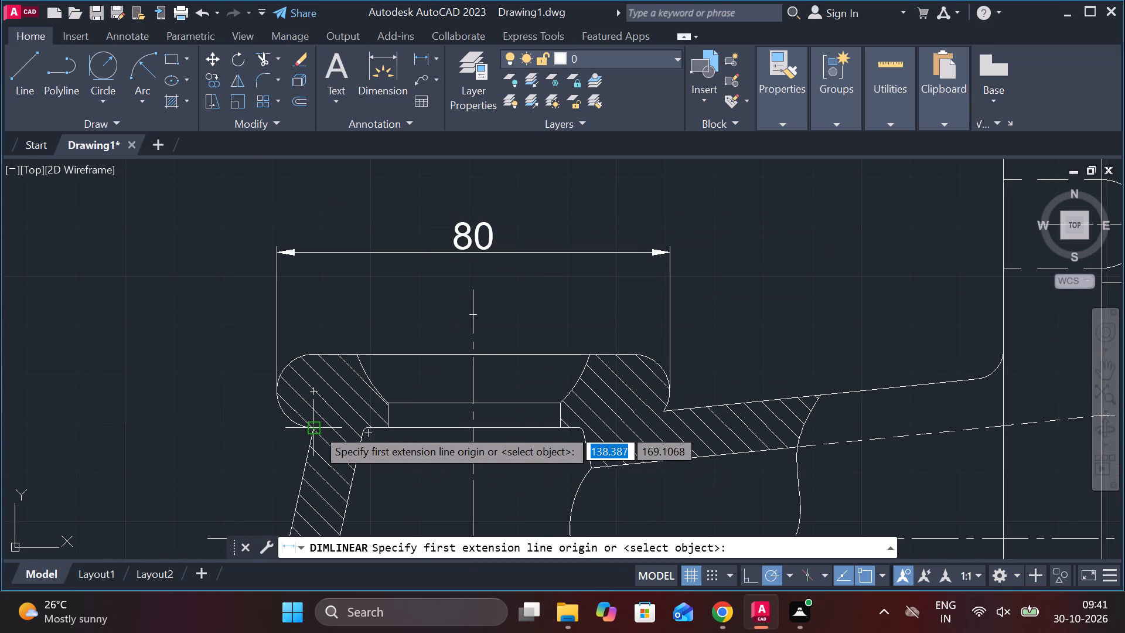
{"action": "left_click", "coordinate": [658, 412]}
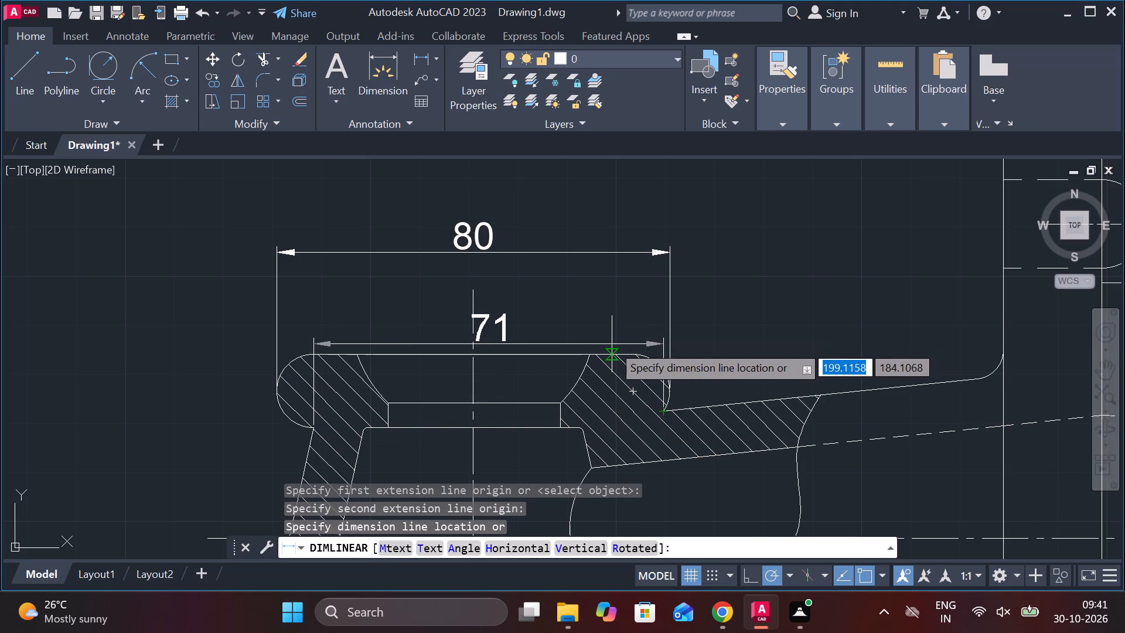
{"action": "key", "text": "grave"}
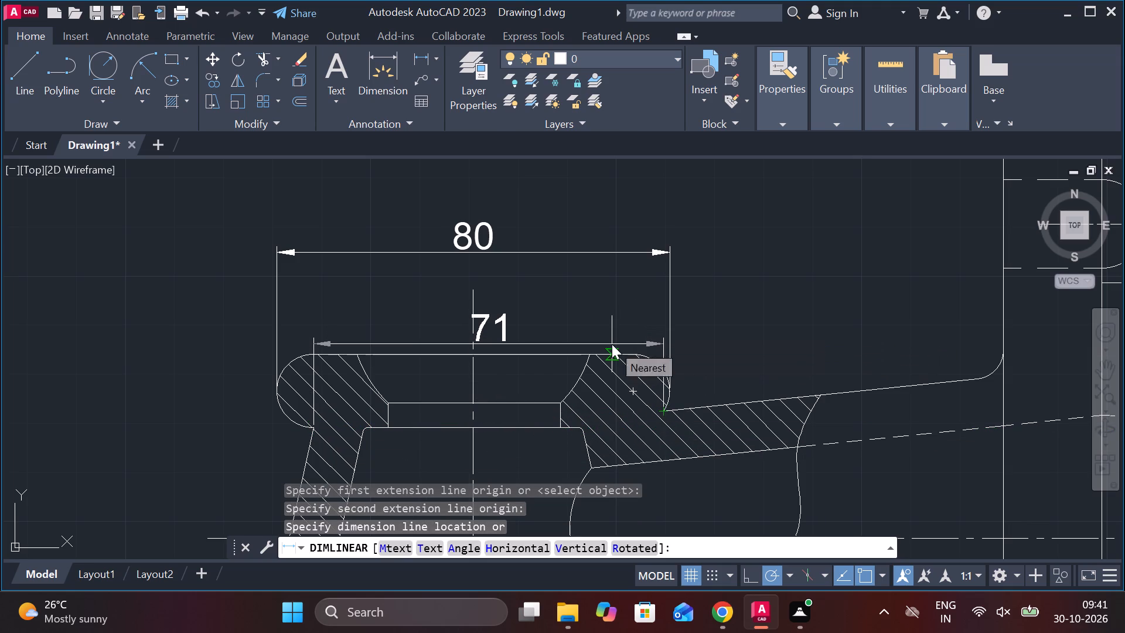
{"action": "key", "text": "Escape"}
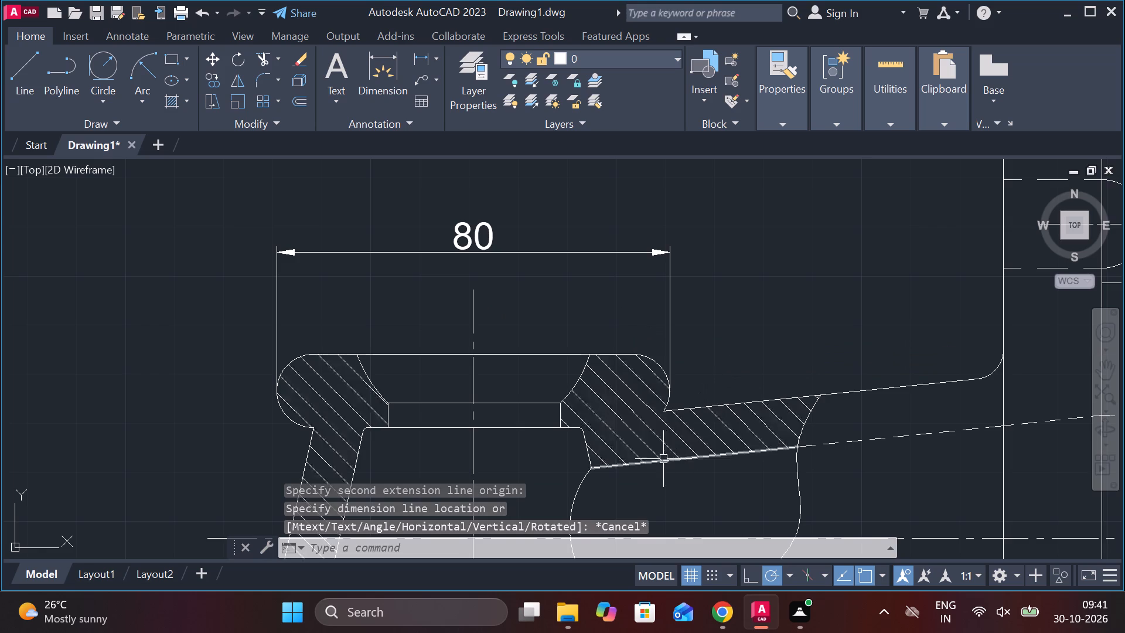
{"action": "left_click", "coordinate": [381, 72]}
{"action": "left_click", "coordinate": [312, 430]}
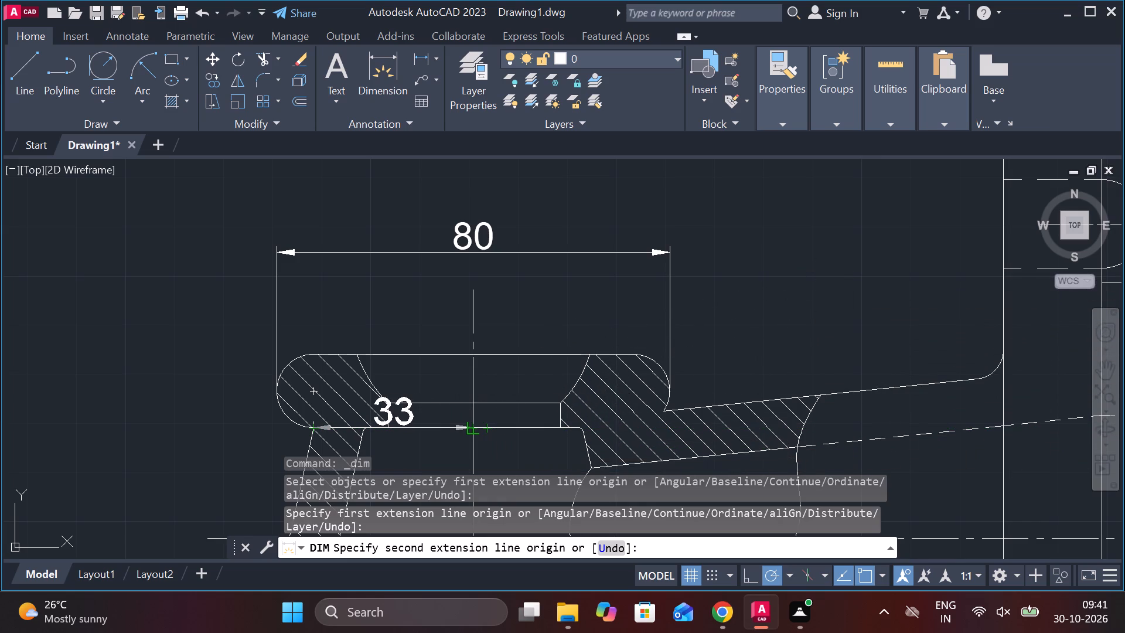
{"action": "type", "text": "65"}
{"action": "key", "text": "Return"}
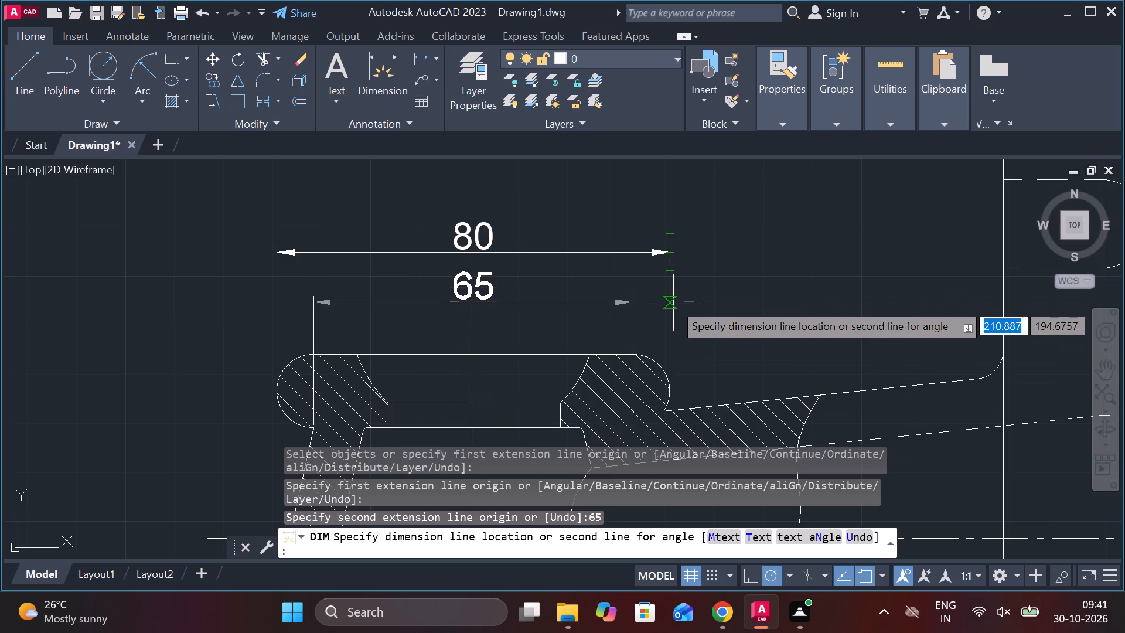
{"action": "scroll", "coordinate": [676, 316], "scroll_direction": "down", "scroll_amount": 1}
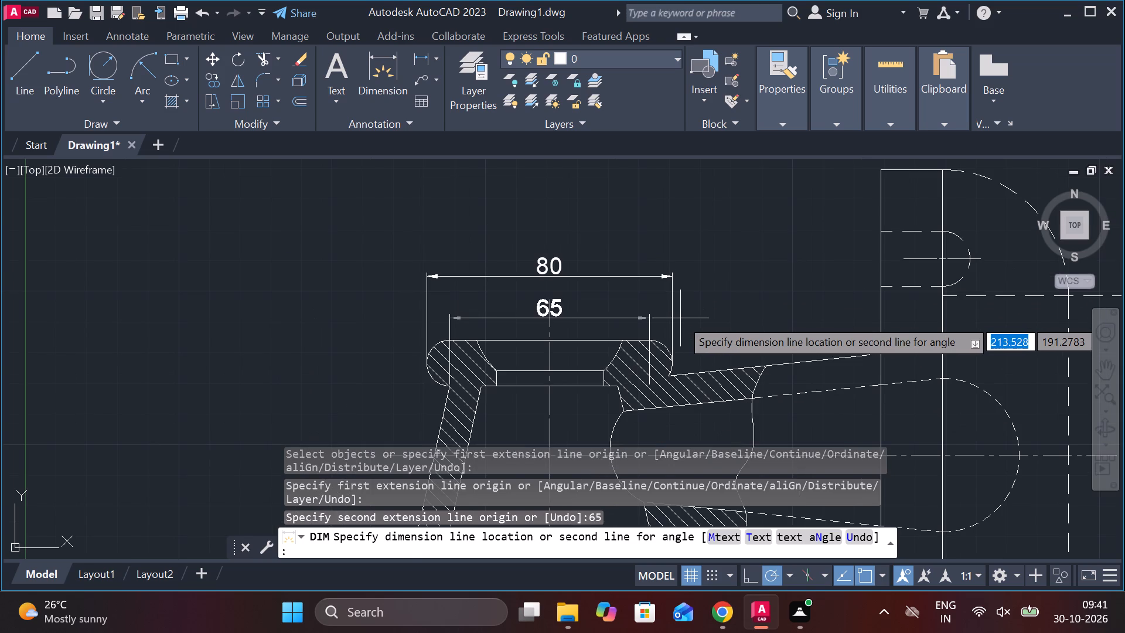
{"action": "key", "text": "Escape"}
Extend the arc at the collar's right end past the arm's upper edge in the upper view.
{"action": "type", "text": "ex"}
{"action": "key", "text": "space"}
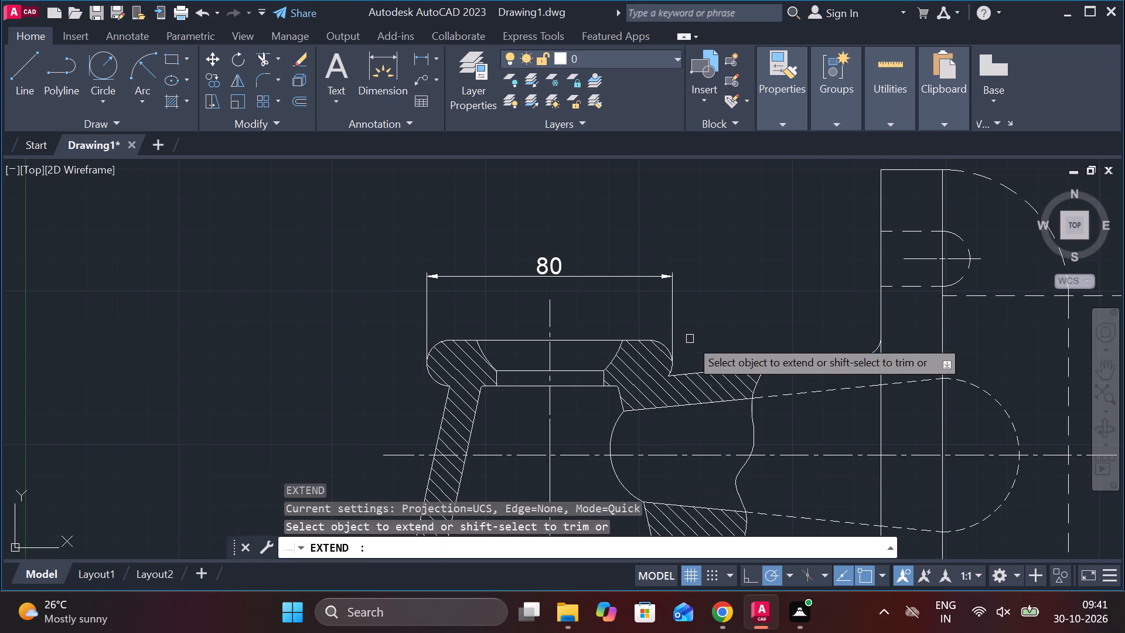
{"action": "left_click", "coordinate": [671, 370]}
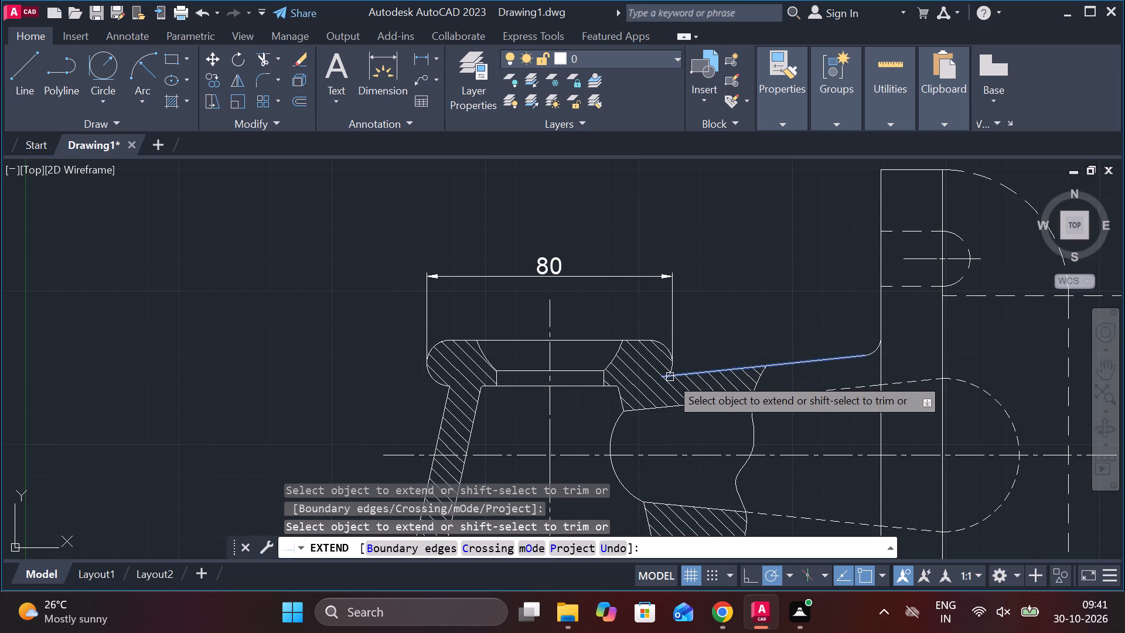
{"action": "scroll", "coordinate": [681, 374], "scroll_direction": "up", "scroll_amount": 3}
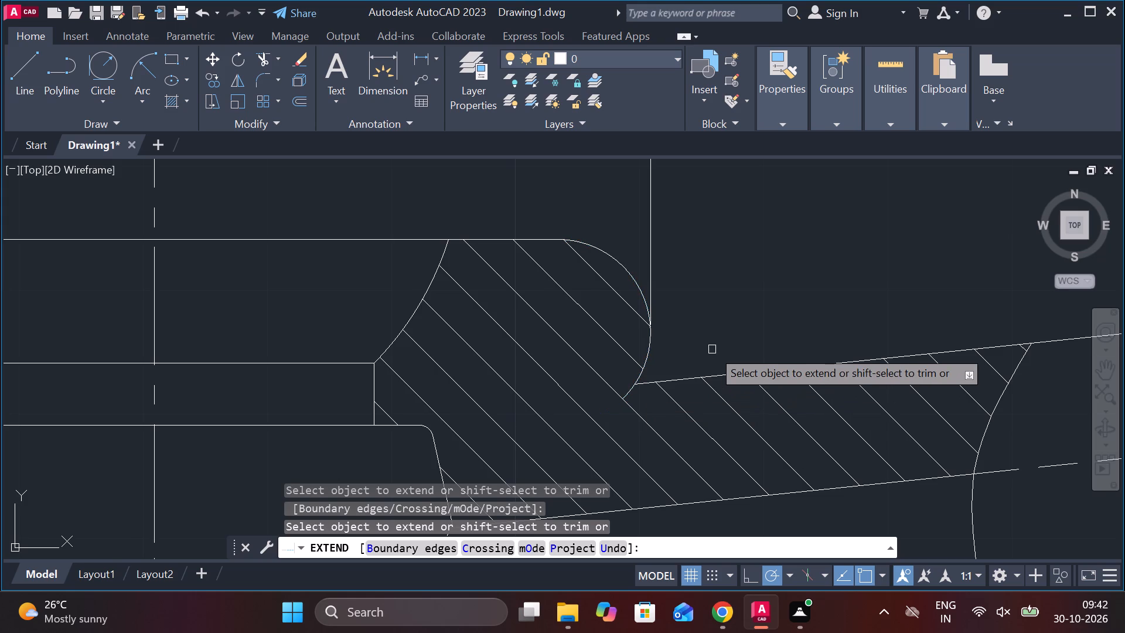
{"action": "scroll", "coordinate": [712, 349], "scroll_direction": "down", "scroll_amount": 1}
{"action": "key", "text": "Escape"}
{"action": "scroll", "coordinate": [712, 349], "scroll_direction": "down", "scroll_amount": 1}
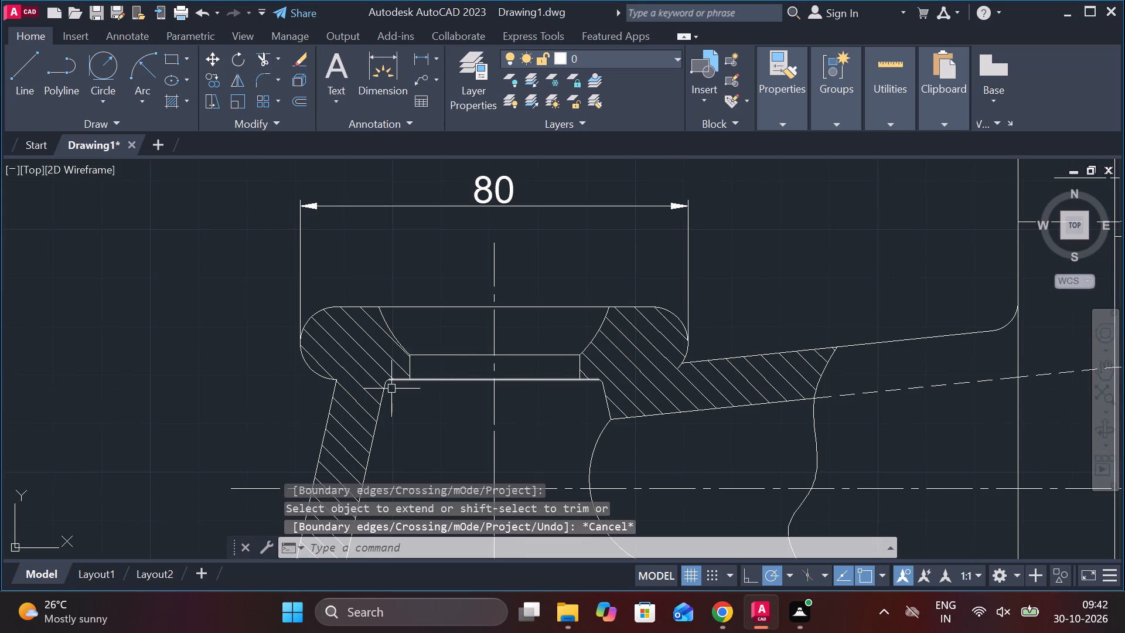
Draw a 65 mm horizontal line from the collar's lower-left corner along its underside, continuing vertically upward about 22 mm.
{"action": "key", "text": "l"}
{"action": "key", "text": "Return"}
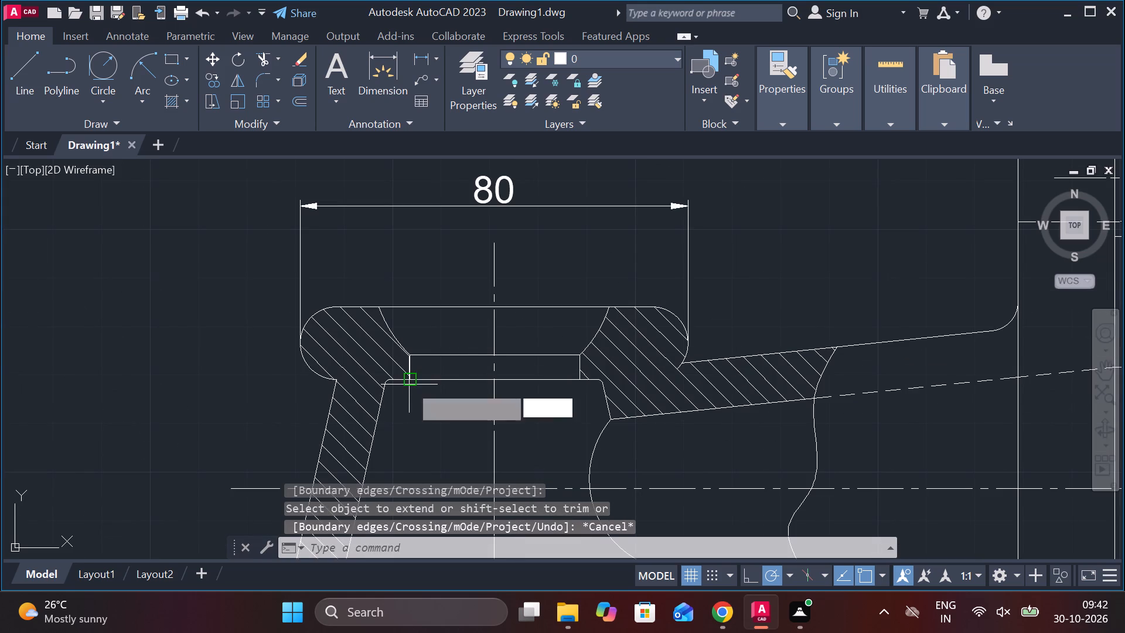
{"action": "left_click", "coordinate": [335, 379]}
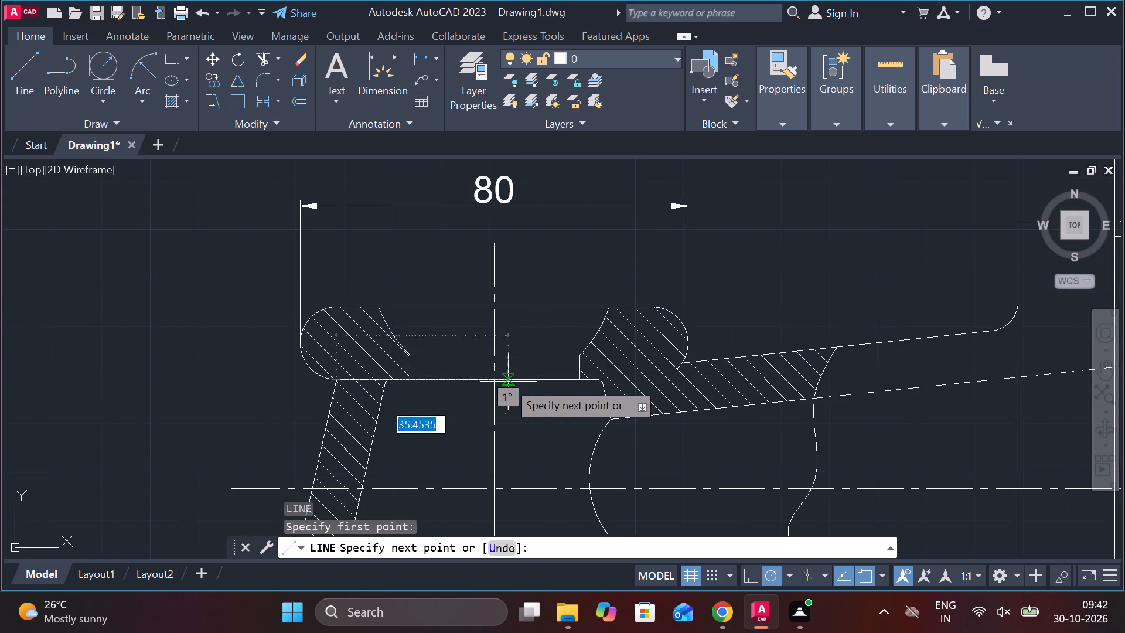
{"action": "type", "text": "65"}
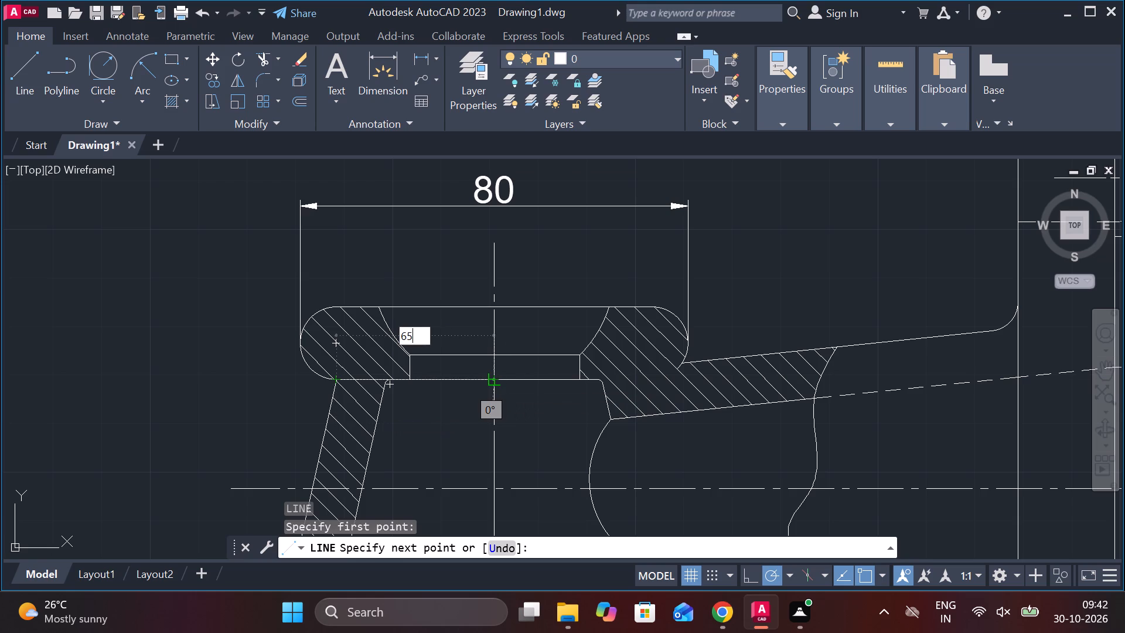
{"action": "key", "text": "space"}
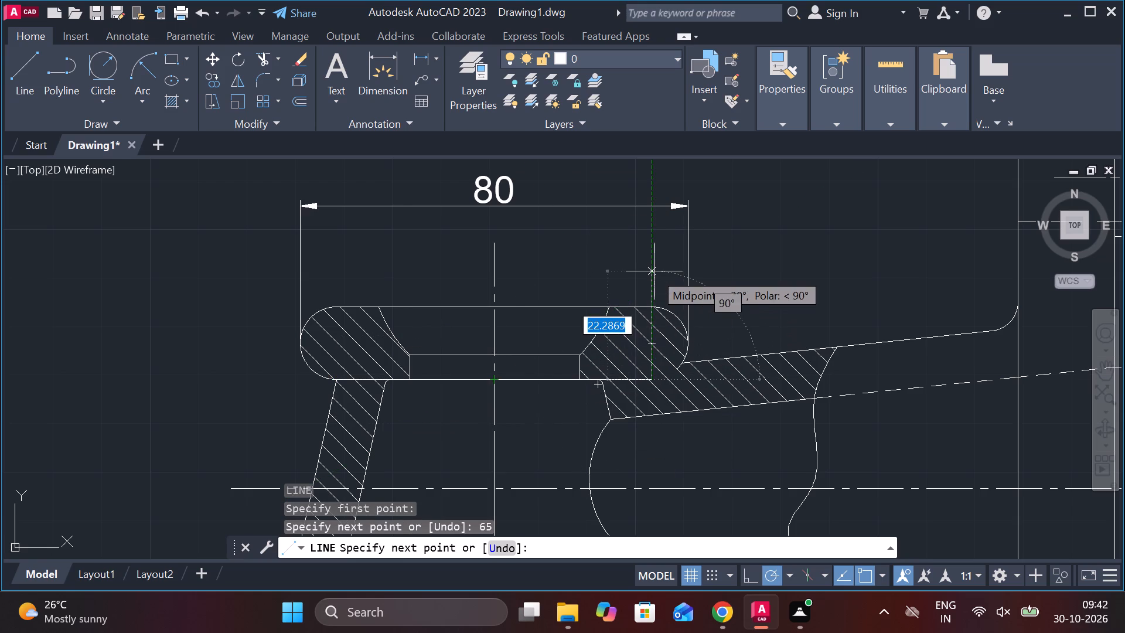
{"action": "left_click", "coordinate": [654, 271]}
{"action": "key", "text": "Escape"}
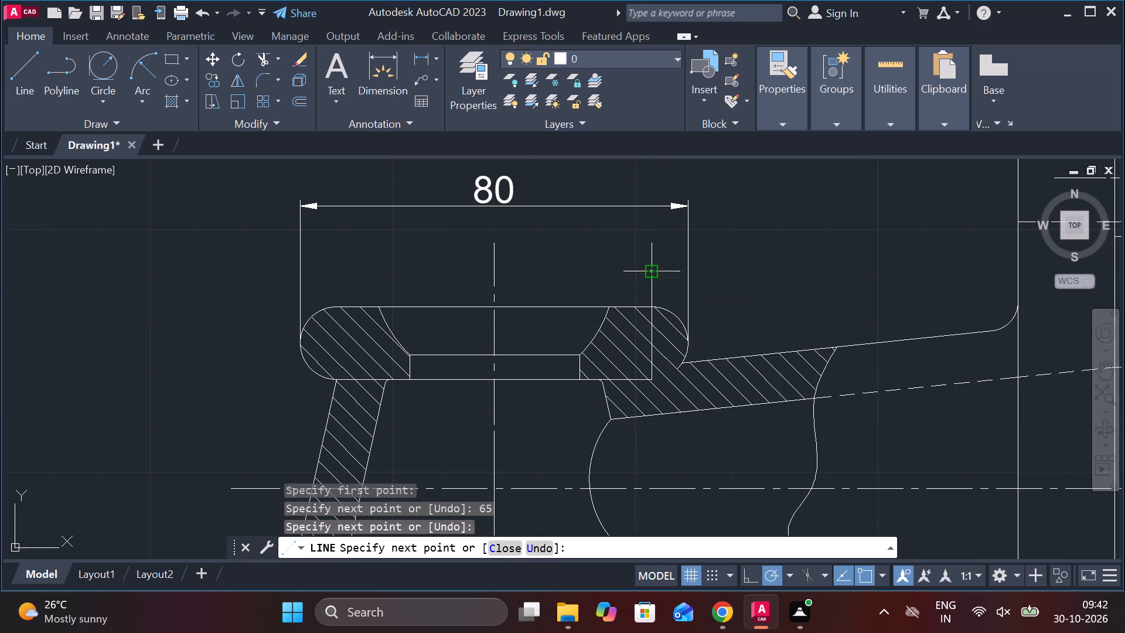
Extend the collar's right-end arc until it meets the end of the 65 mm underside line.
{"action": "type", "text": "ex"}
{"action": "key", "text": "space"}
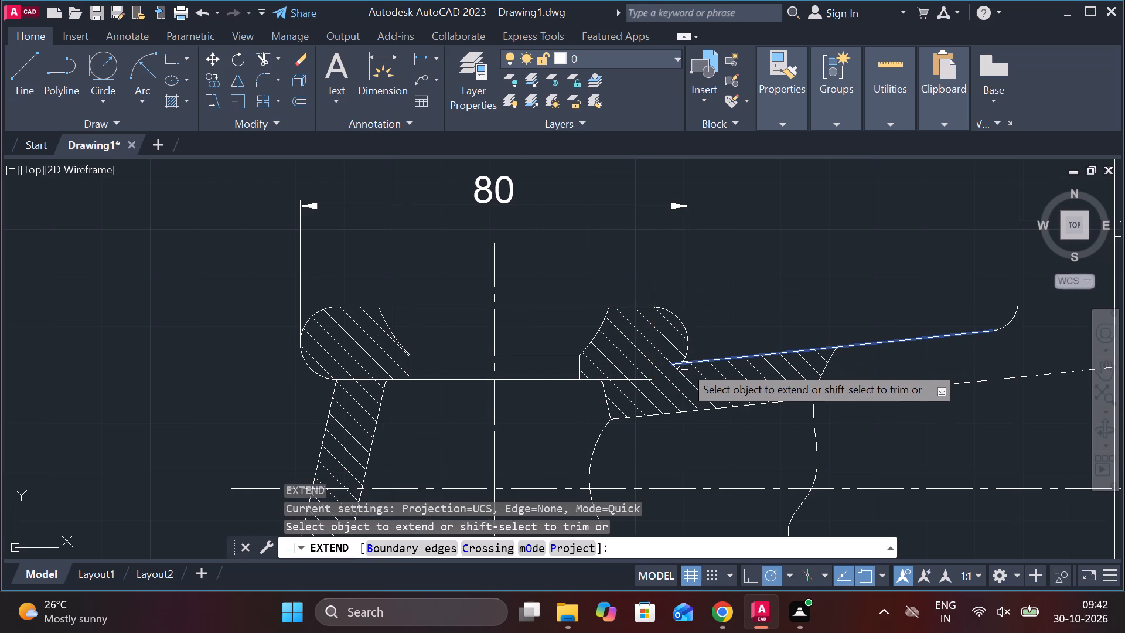
{"action": "scroll", "coordinate": [683, 360], "scroll_direction": "up", "scroll_amount": 2}
{"action": "left_click", "coordinate": [684, 355]}
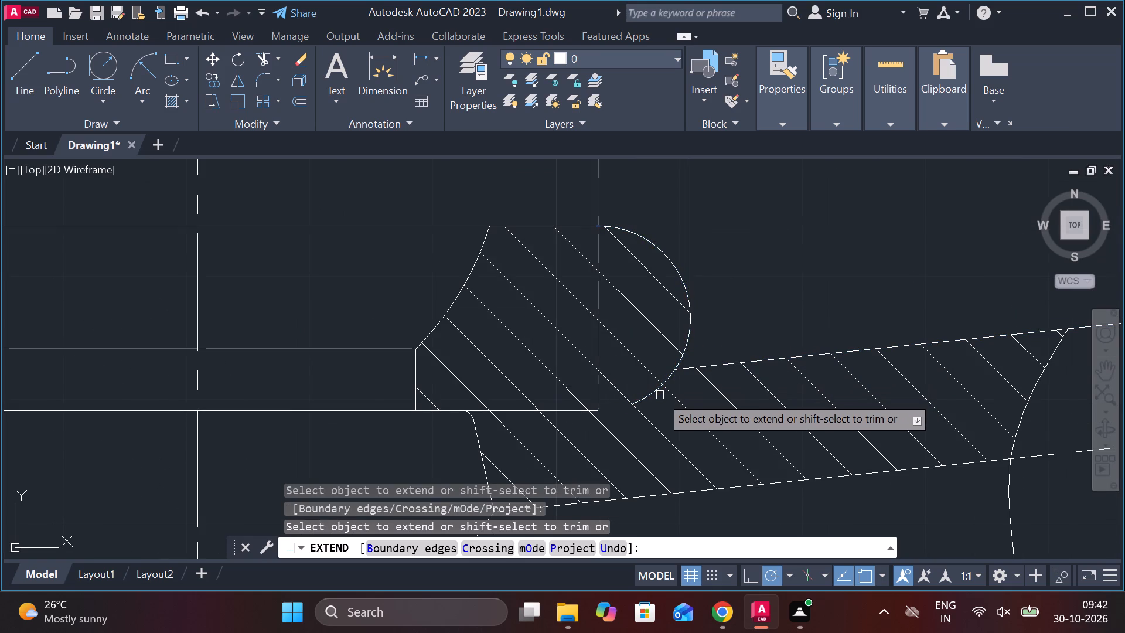
{"action": "left_click", "coordinate": [645, 399]}
{"action": "scroll", "coordinate": [720, 342], "scroll_direction": "down", "scroll_amount": 1}
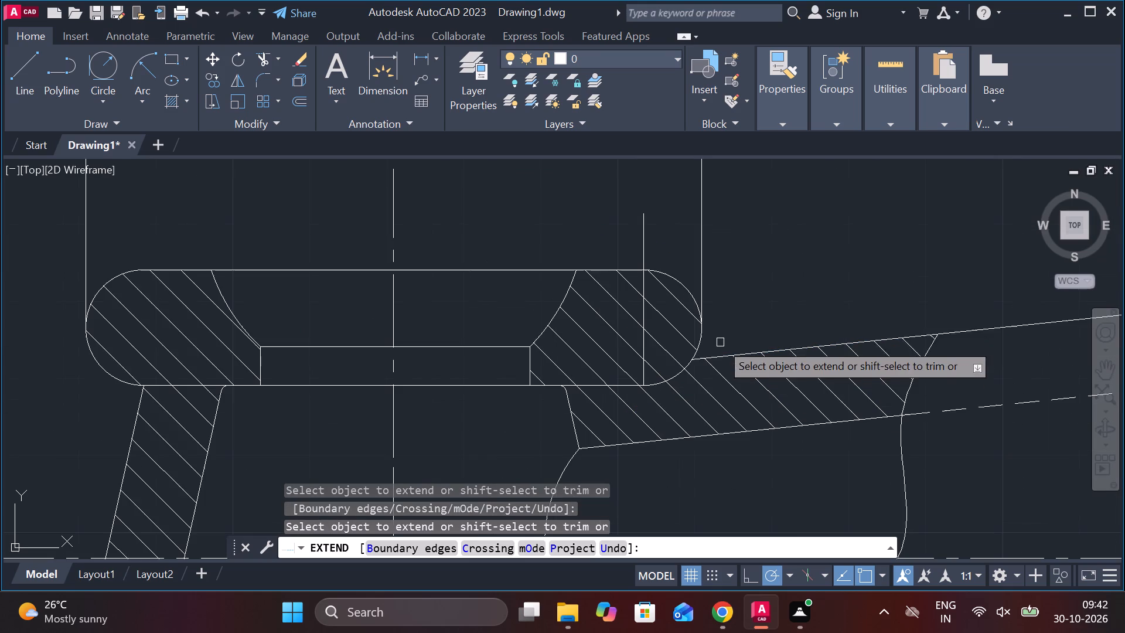
{"action": "key", "text": "Escape"}
Erase the vertical helper line crossing the collar's right end in the upper view.
{"action": "left_click", "coordinate": [644, 266]}
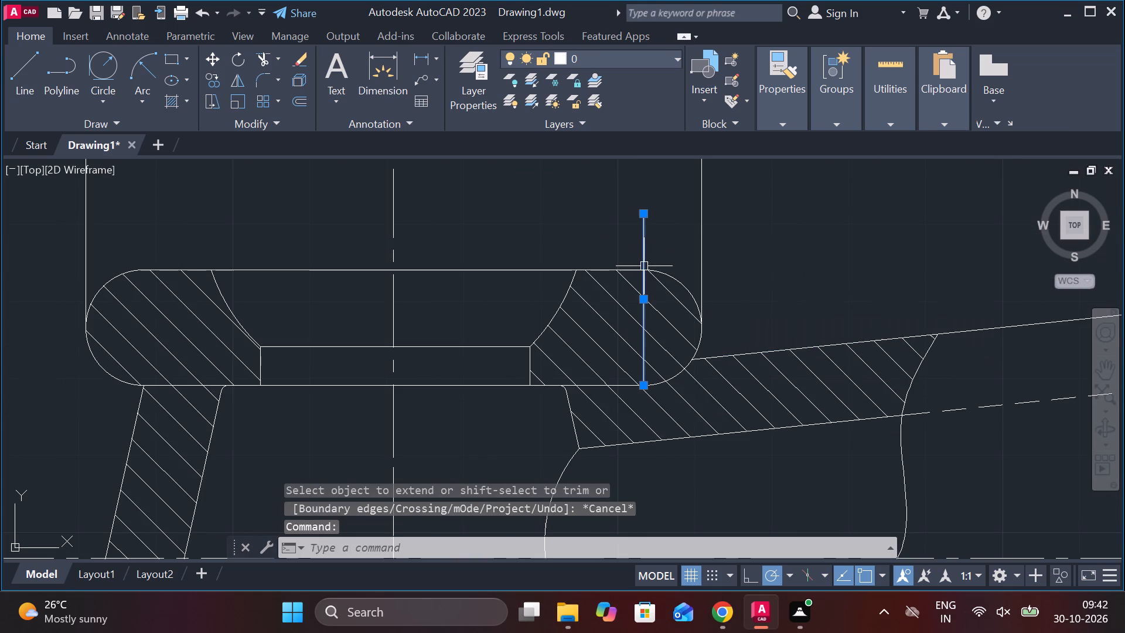
{"action": "type", "text": "e"}
{"action": "key", "text": "space"}
Dimension the collar's flat underside width between its rounded ends, placing the dimension between the collar and the 80 dimension.
{"action": "scroll", "coordinate": [679, 273], "scroll_direction": "down", "scroll_amount": 3}
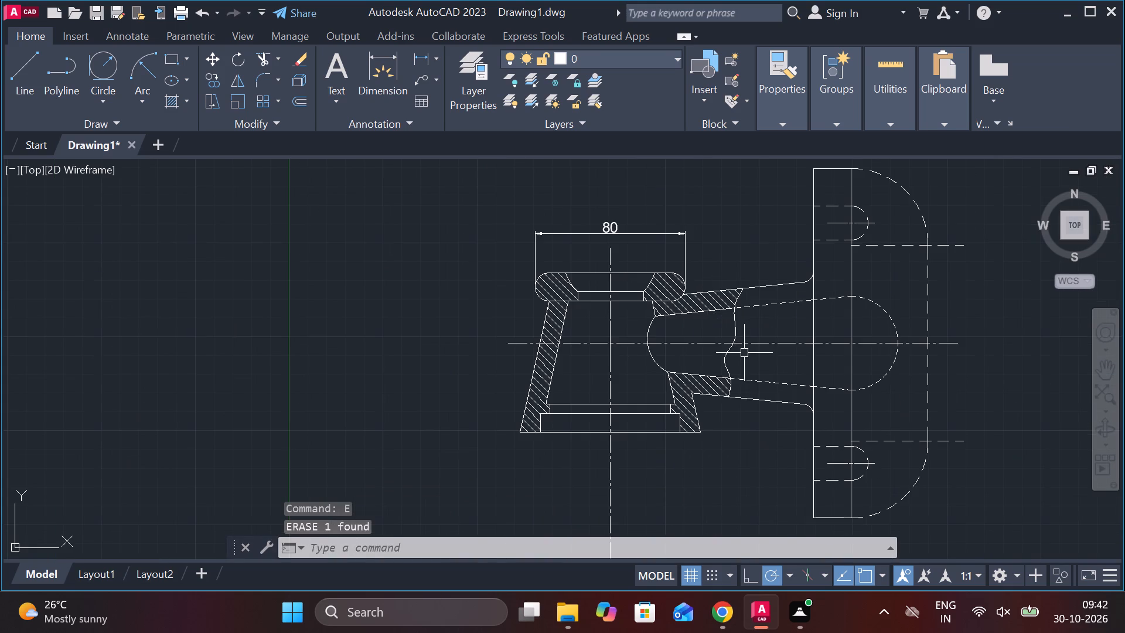
{"action": "scroll", "coordinate": [710, 254], "scroll_direction": "up", "scroll_amount": 2}
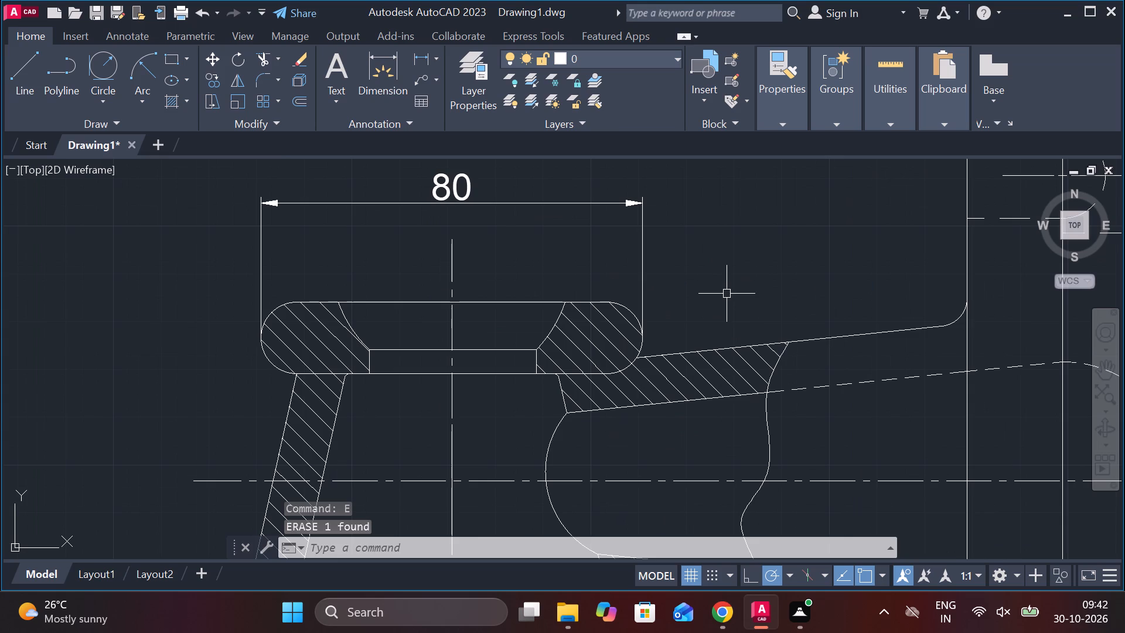
{"action": "left_click", "coordinate": [382, 69]}
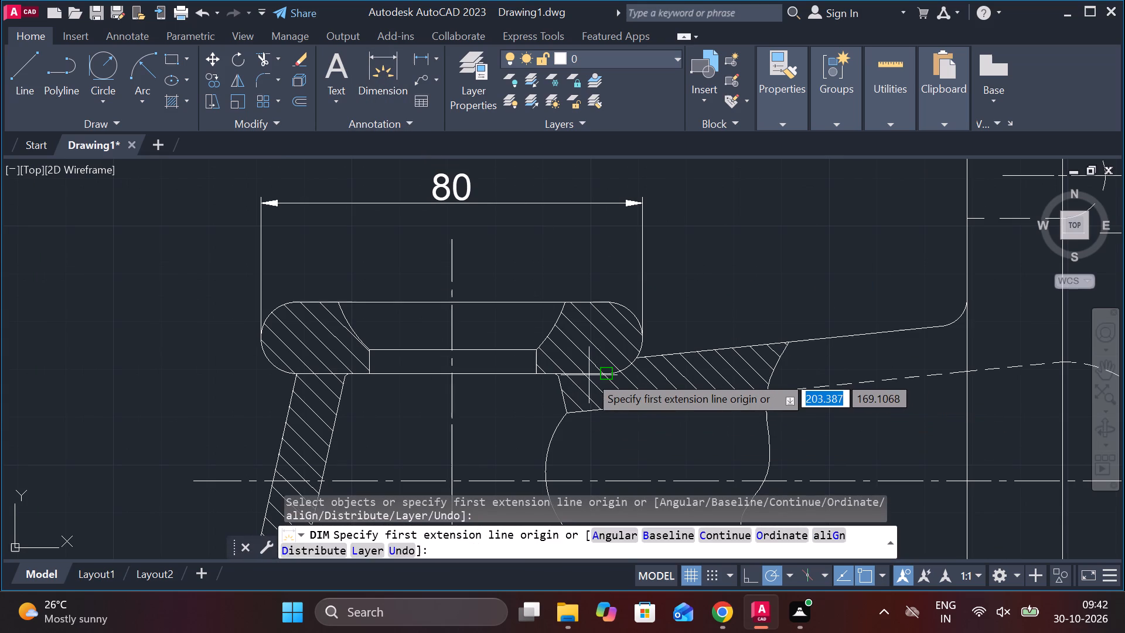
{"action": "left_click", "coordinate": [604, 374]}
{"action": "left_click", "coordinate": [298, 376]}
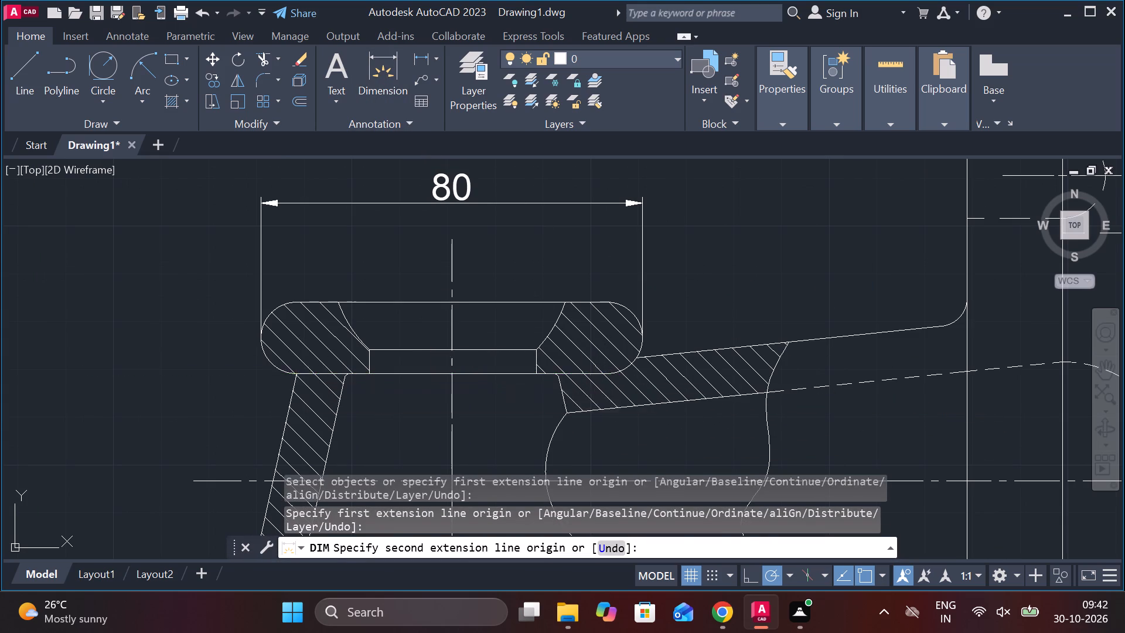
{"action": "left_click", "coordinate": [354, 258]}
{"action": "scroll", "coordinate": [496, 313], "scroll_direction": "down", "scroll_amount": 2}
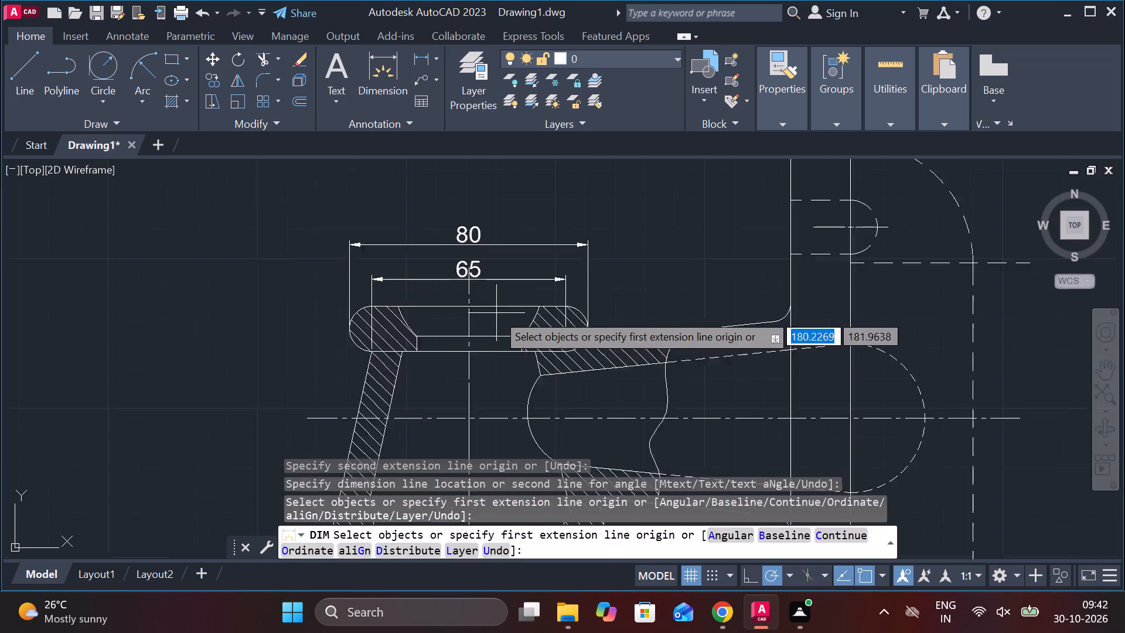
{"action": "key", "text": "Escape"}
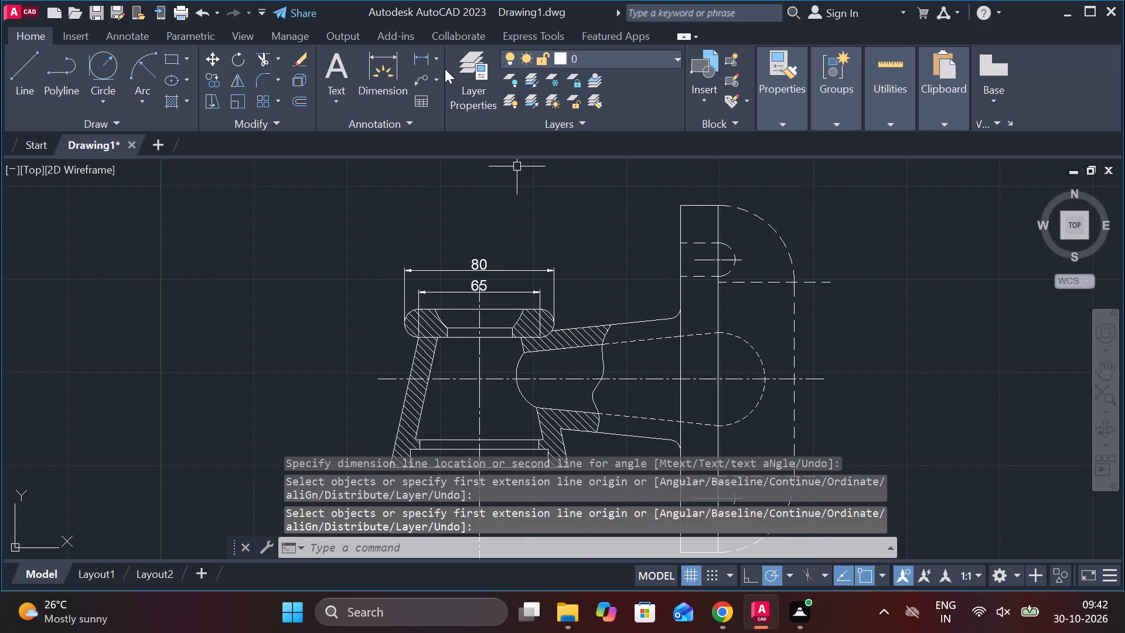
Add a linear dimension for the width of the collar's straight bore, placed just below the collar.
{"action": "left_click", "coordinate": [425, 50]}
{"action": "middle_click_drag", "start_coordinate": [344, 398], "coordinate": [353, 375]}
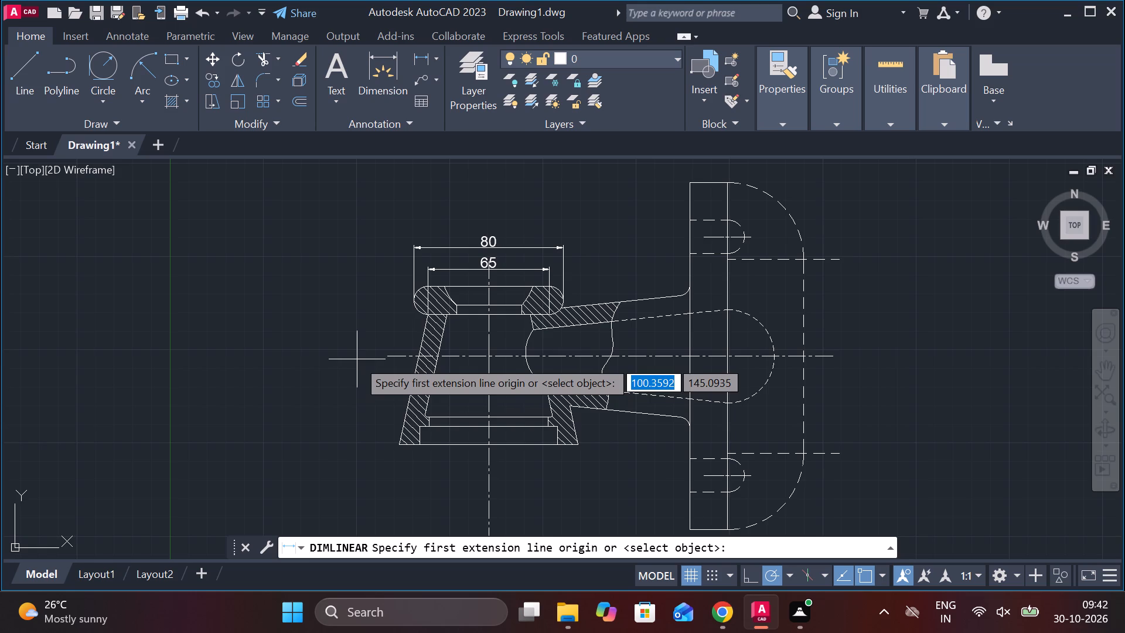
{"action": "scroll", "coordinate": [445, 303], "scroll_direction": "up", "scroll_amount": 3}
{"action": "left_click", "coordinate": [480, 343]}
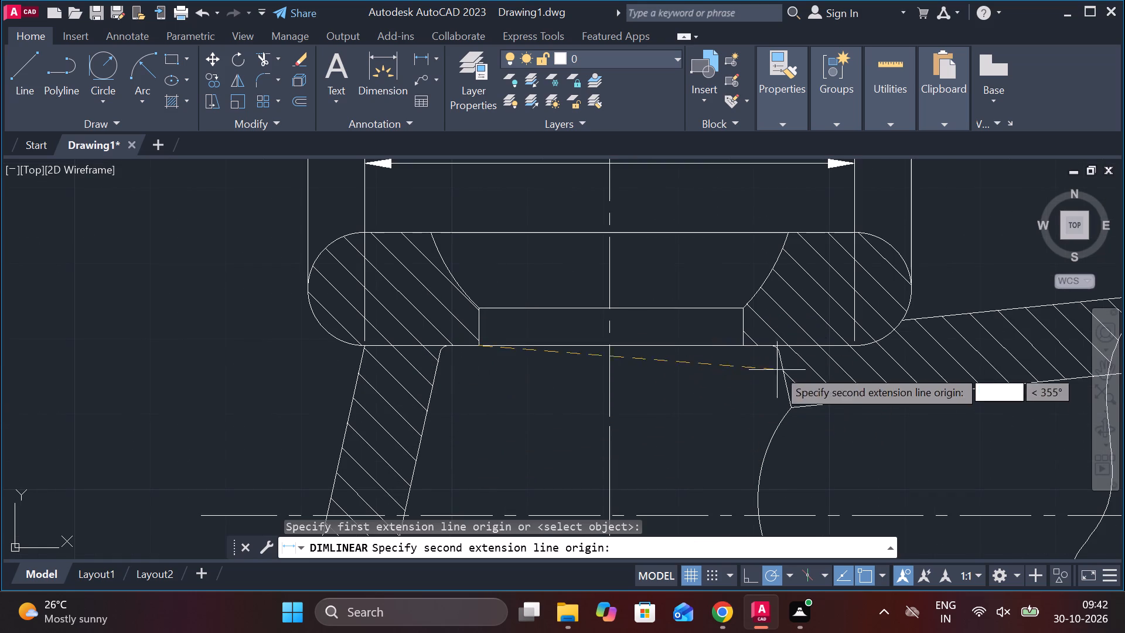
{"action": "left_click", "coordinate": [742, 342]}
{"action": "left_click", "coordinate": [662, 428]}
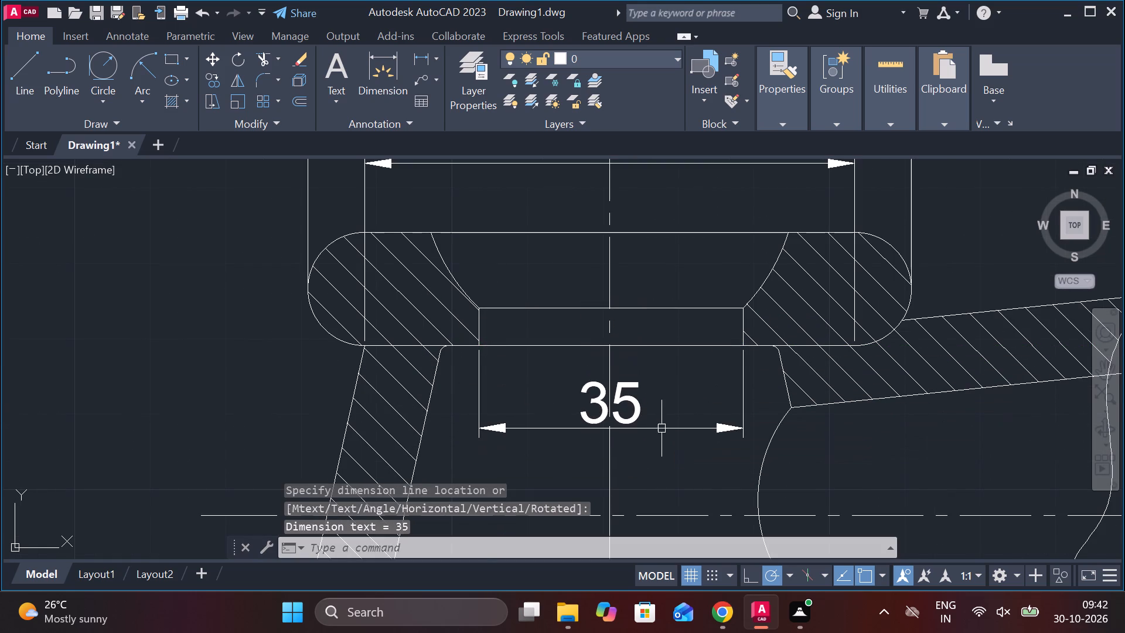
Add vertical dimensions for the collar's straight bore height and full collar height, staggered to the left of the collar.
{"action": "scroll", "coordinate": [667, 440], "scroll_direction": "down", "scroll_amount": 1}
{"action": "key", "text": "space"}
{"action": "left_click", "coordinate": [578, 352]}
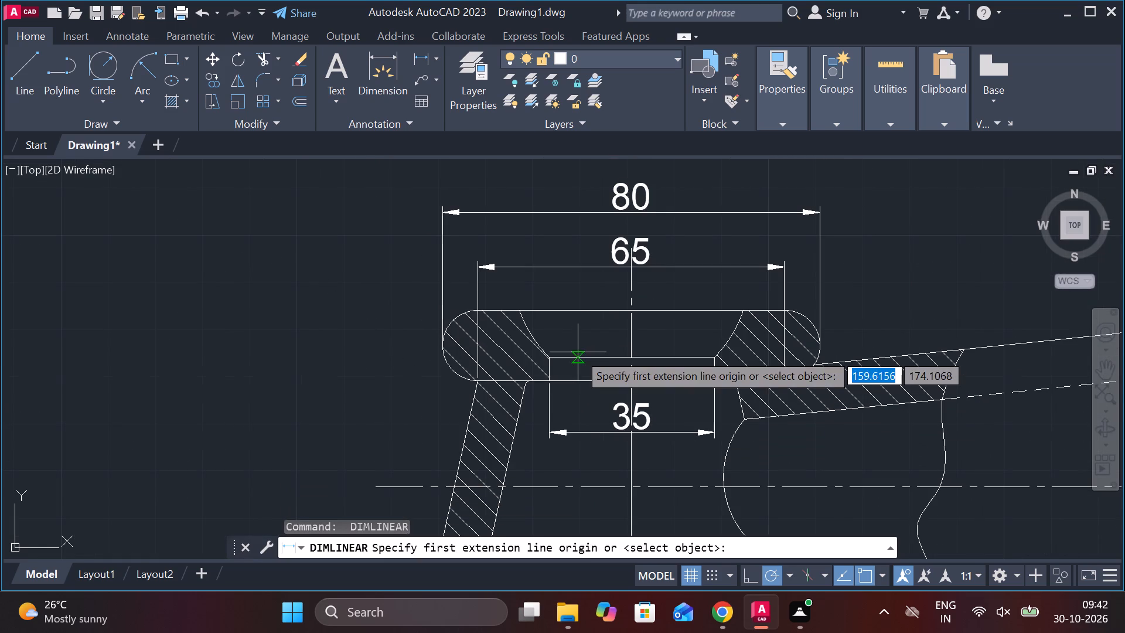
{"action": "left_click", "coordinate": [579, 372]}
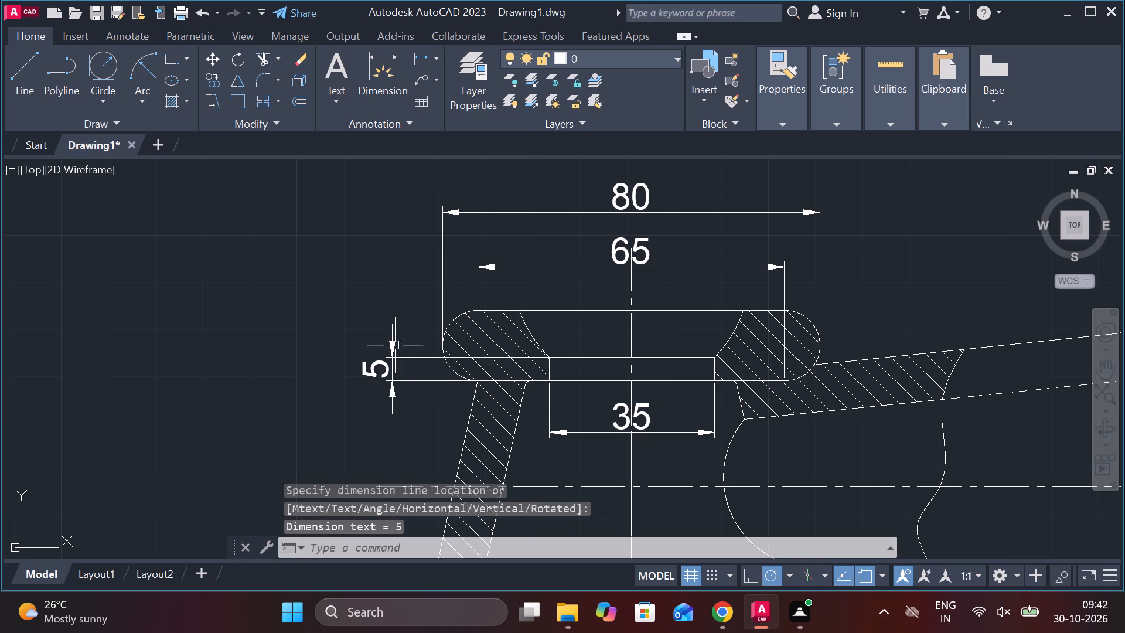
{"action": "key", "text": "space"}
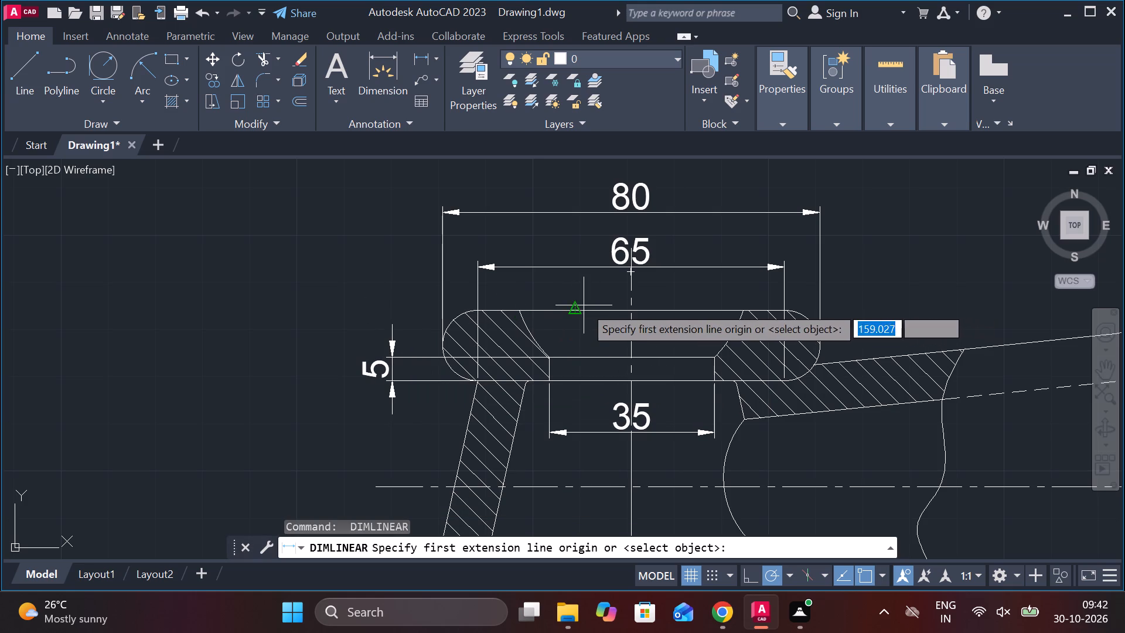
{"action": "left_click", "coordinate": [536, 306]}
{"action": "left_click", "coordinate": [535, 382]}
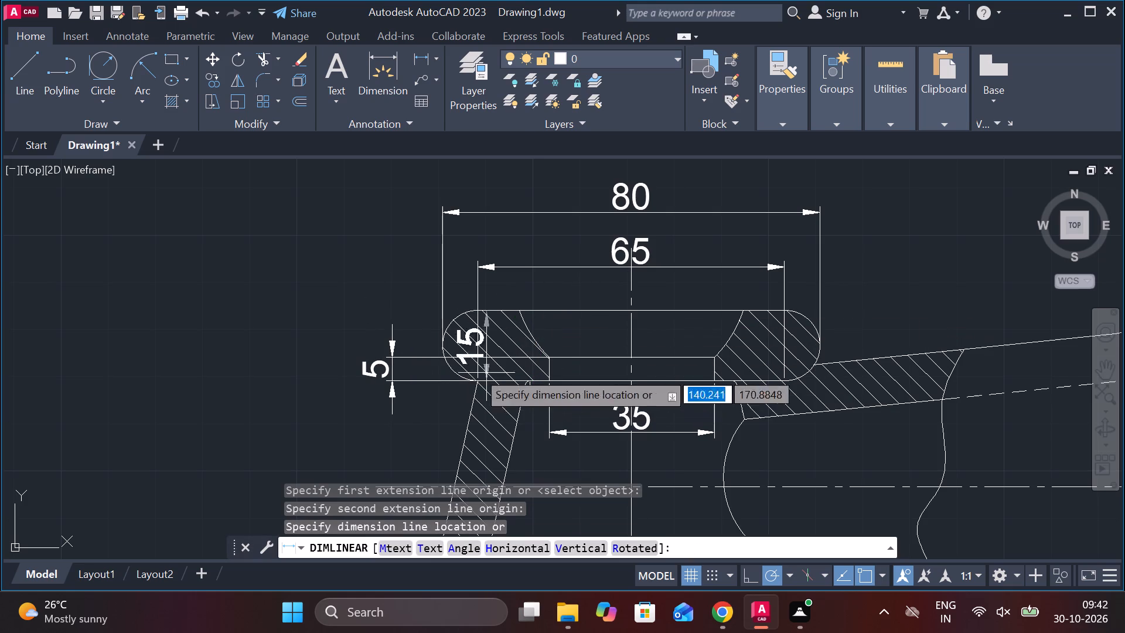
{"action": "left_click", "coordinate": [337, 393]}
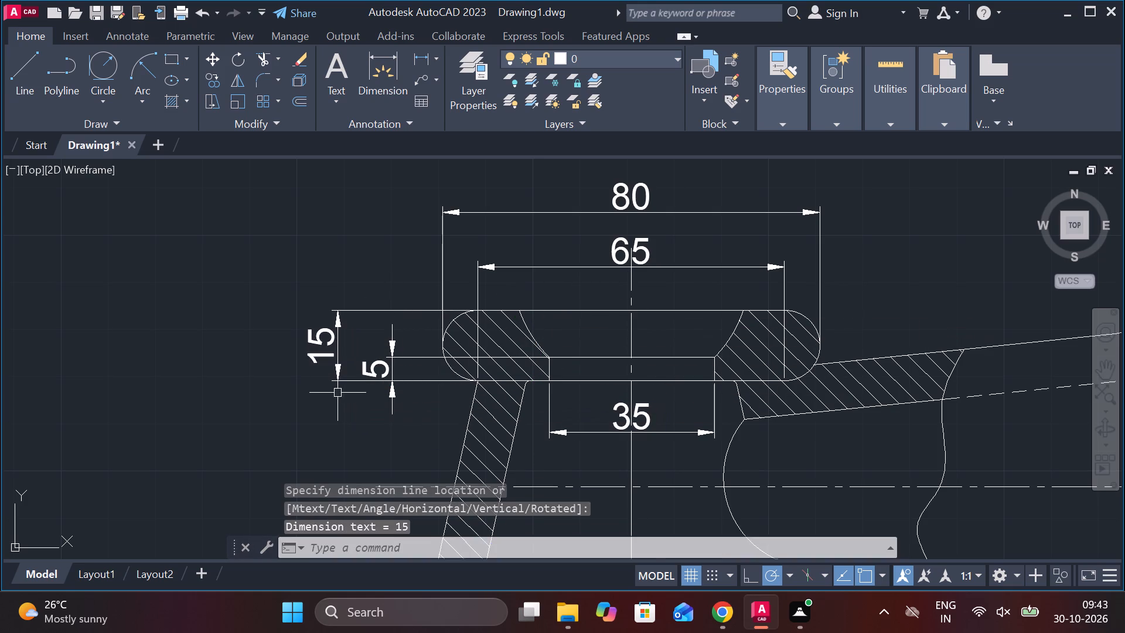
Add a vertical dimension from the collar's underside to the body's base, placed outside the existing height dimensions.
{"action": "middle_click_drag", "start_coordinate": [367, 412], "coordinate": [442, 303]}
{"action": "key", "text": "space"}
{"action": "left_click", "coordinate": [493, 267]}
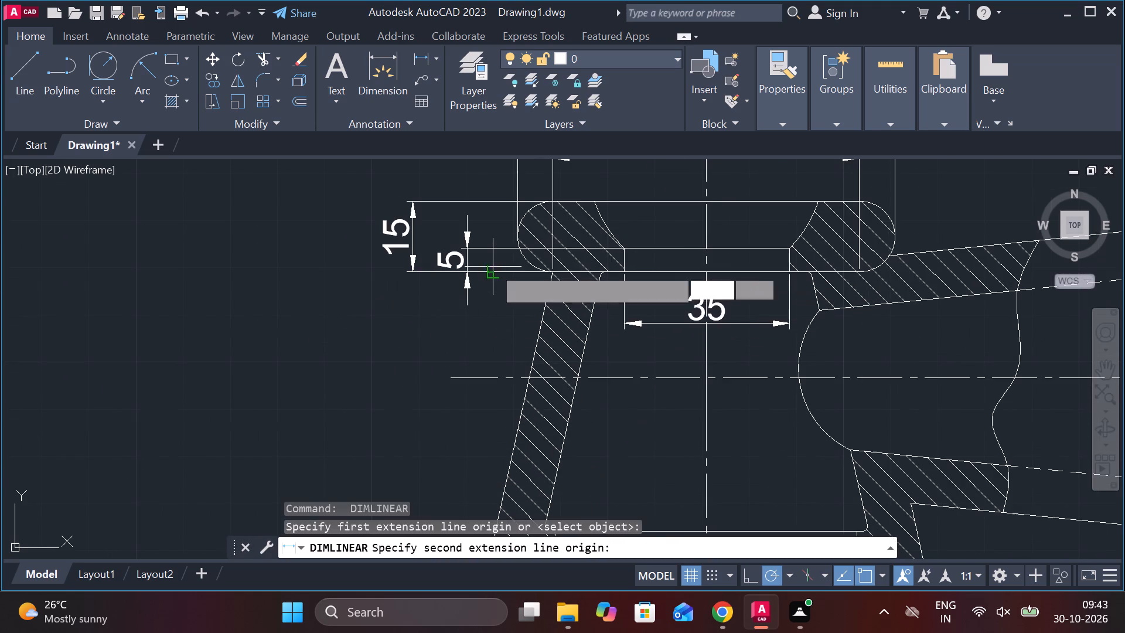
{"action": "scroll", "coordinate": [483, 319], "scroll_direction": "down", "scroll_amount": 2}
{"action": "scroll", "coordinate": [450, 383], "scroll_direction": "up", "scroll_amount": 2}
{"action": "middle_click_drag", "start_coordinate": [466, 387], "coordinate": [475, 289]}
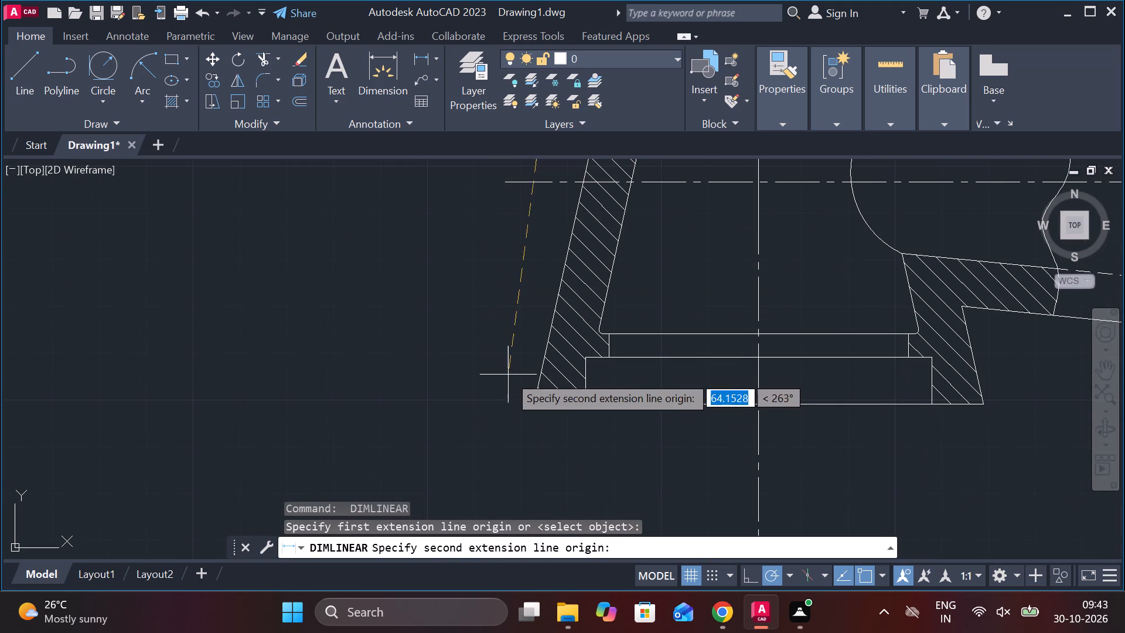
{"action": "left_click", "coordinate": [527, 404]}
{"action": "scroll", "coordinate": [482, 361], "scroll_direction": "down", "scroll_amount": 3}
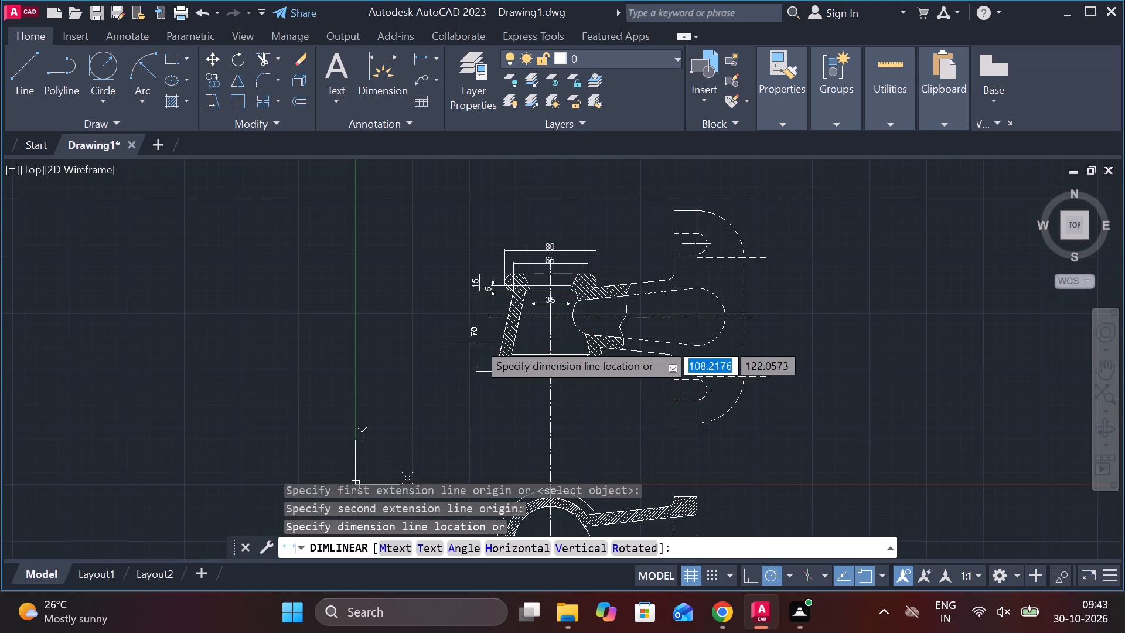
{"action": "middle_click_drag", "start_coordinate": [478, 342], "coordinate": [459, 409]}
{"action": "scroll", "coordinate": [439, 364], "scroll_direction": "up", "scroll_amount": 2}
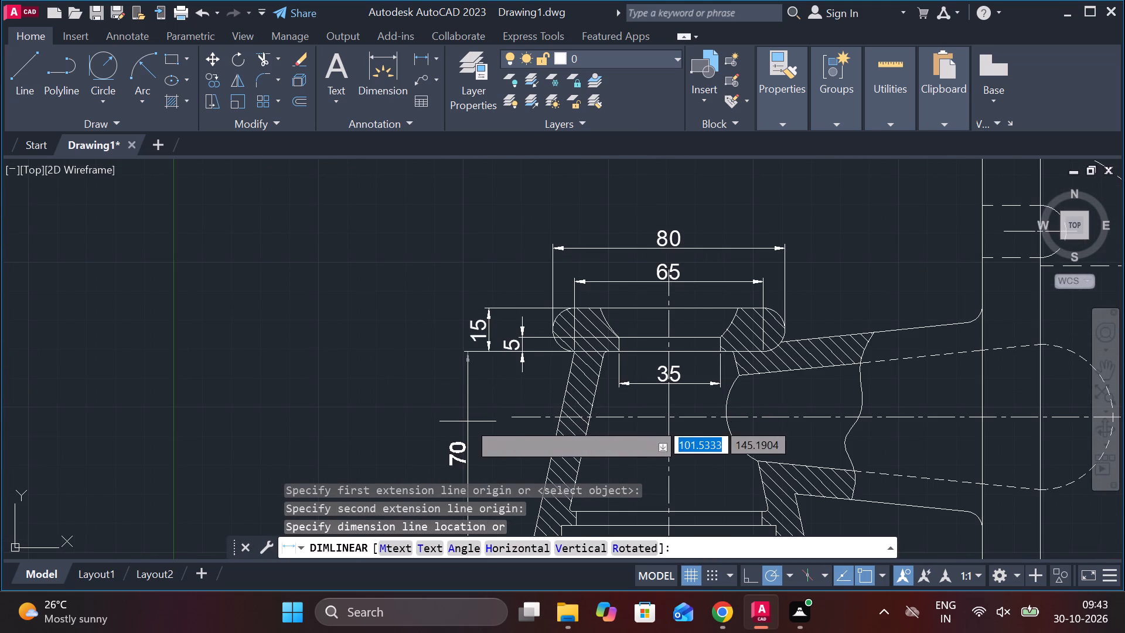
{"action": "middle_click_drag", "start_coordinate": [468, 421], "coordinate": [452, 384]}
{"action": "left_click", "coordinate": [440, 397]}
Move the collar's full-height dimension outward to line up with the body height dimension line.
{"action": "left_click", "coordinate": [473, 299]}
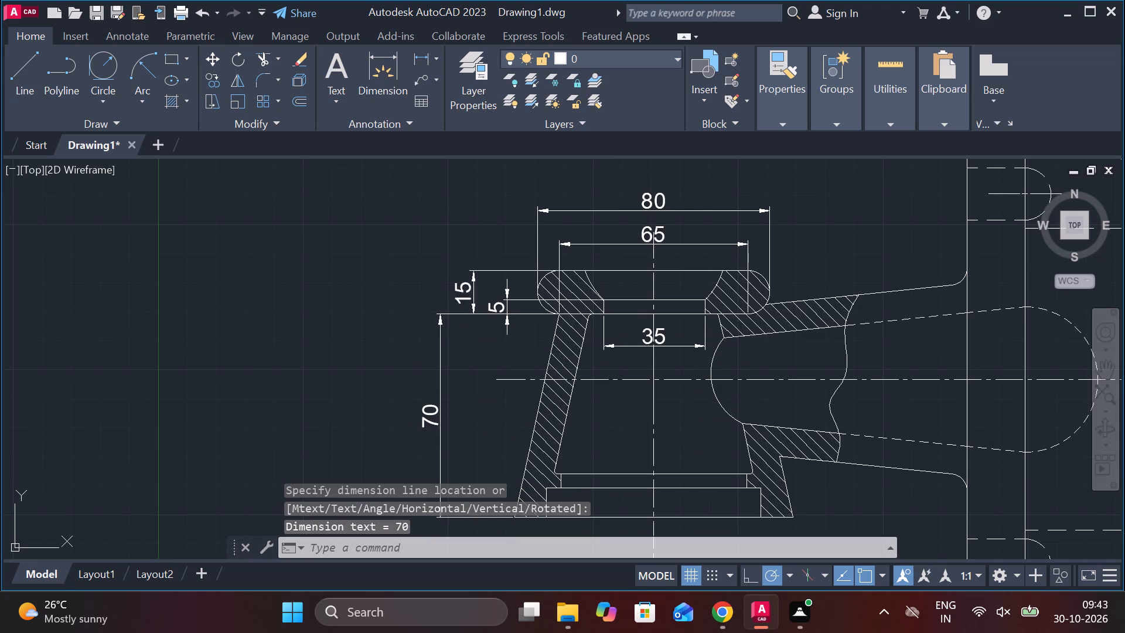
{"action": "left_click", "coordinate": [474, 316]}
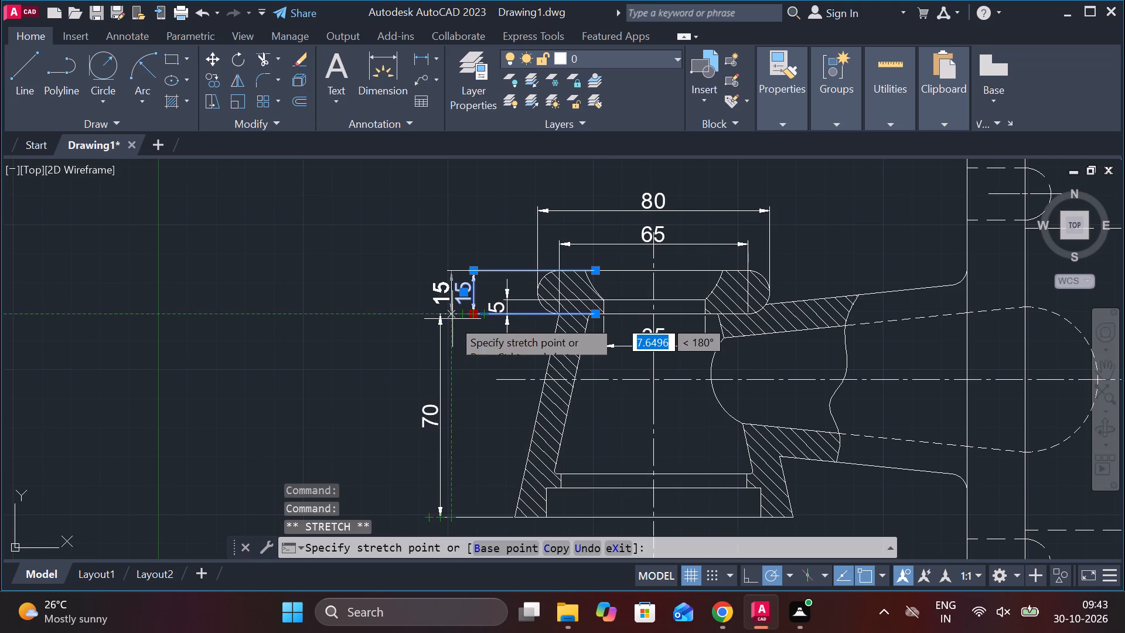
{"action": "left_click", "coordinate": [437, 319]}
{"action": "key", "text": "Escape"}
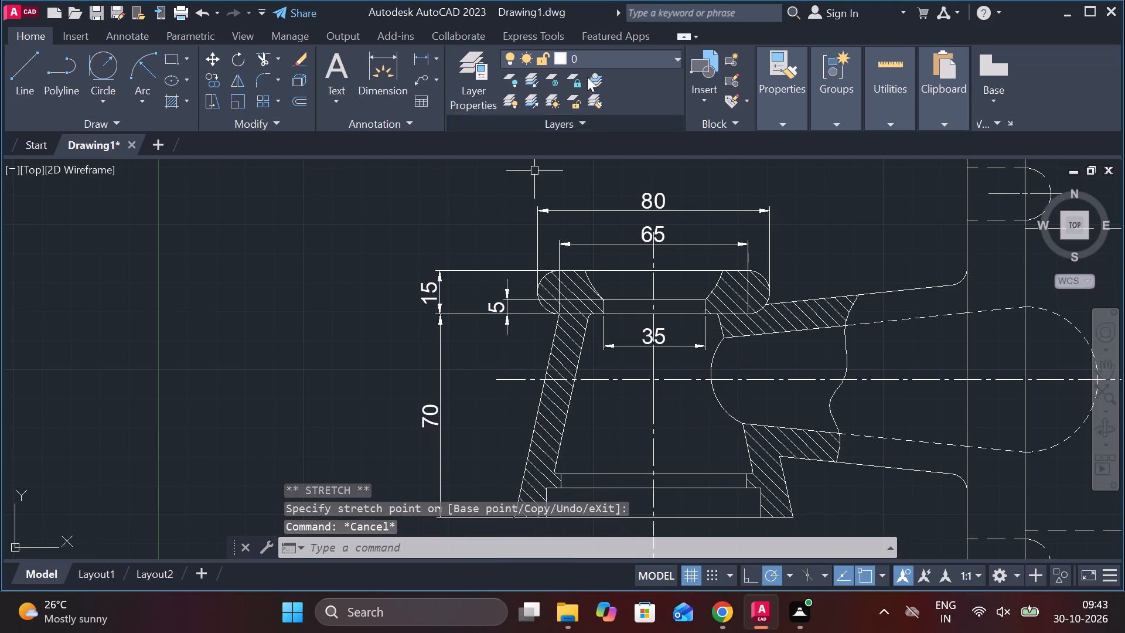
Add vertical dimensions for the narrow step and the counterbore depth at the body's base, staggered left of the body.
{"action": "left_click", "coordinate": [416, 62]}
{"action": "middle_click_drag", "start_coordinate": [366, 332], "coordinate": [301, 215]}
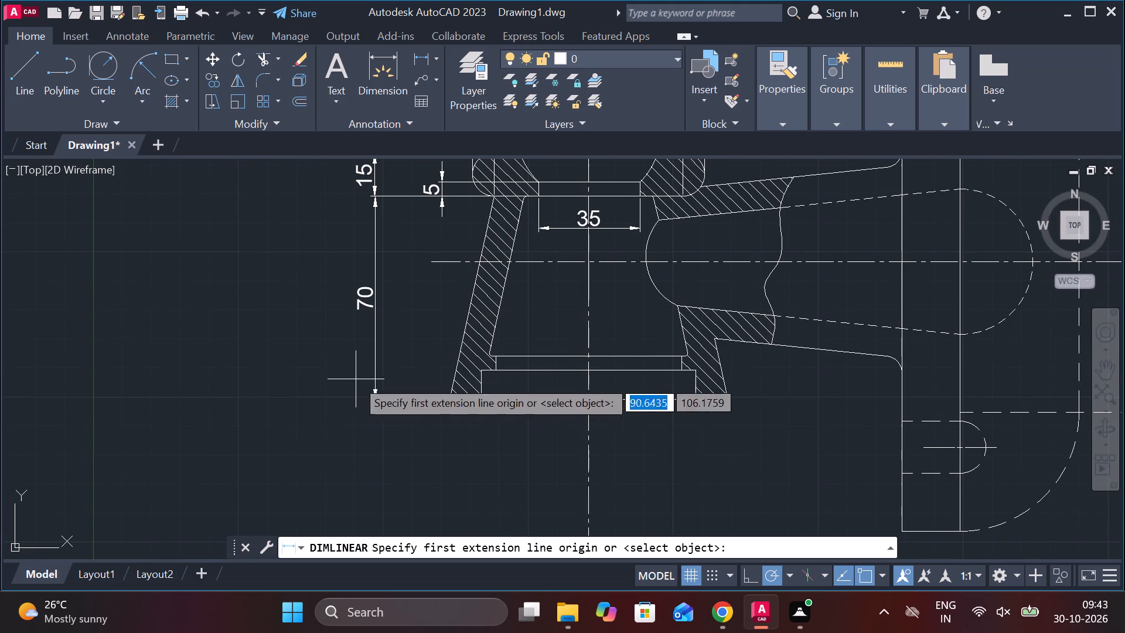
{"action": "scroll", "coordinate": [546, 393], "scroll_direction": "up", "scroll_amount": 1}
{"action": "left_click", "coordinate": [504, 331]}
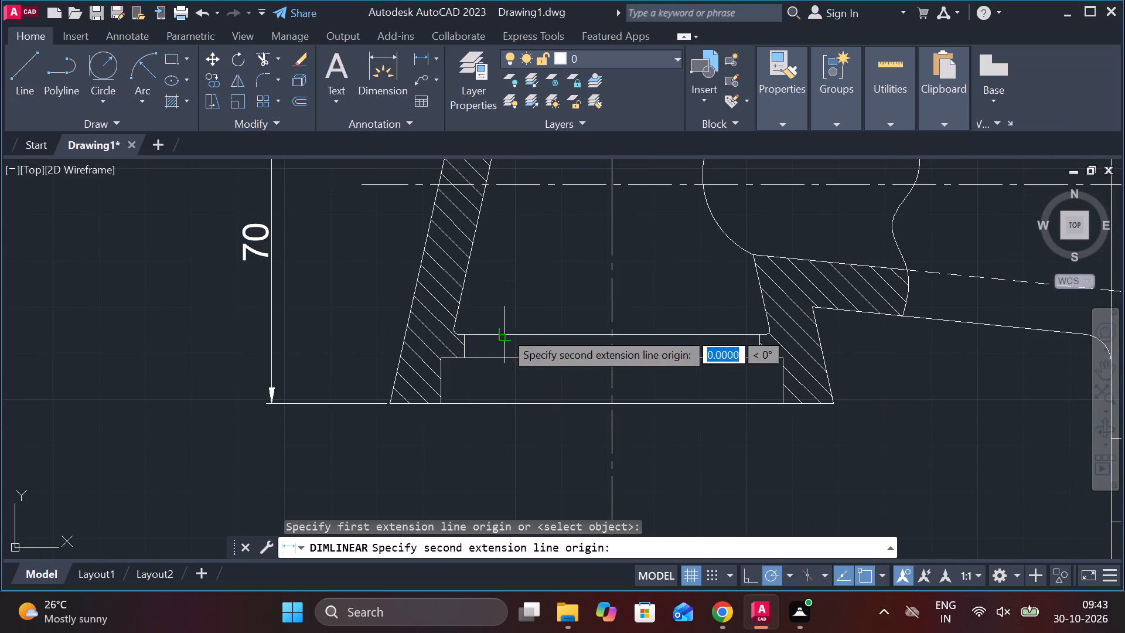
{"action": "left_click", "coordinate": [507, 356]}
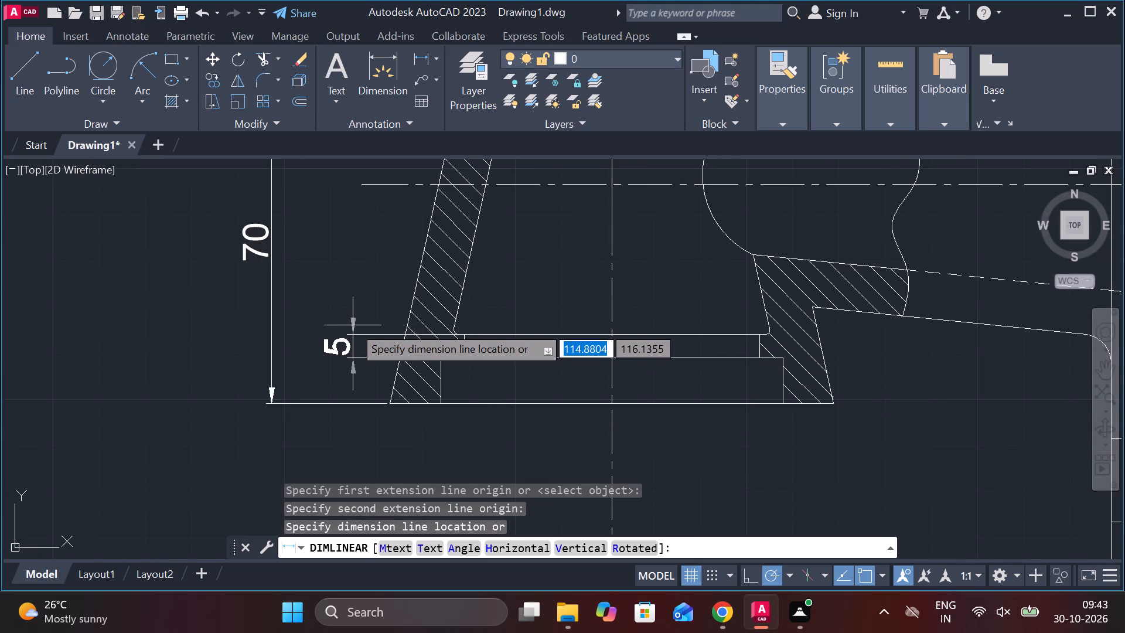
{"action": "left_click", "coordinate": [361, 325]}
{"action": "key", "text": "space"}
{"action": "left_click", "coordinate": [463, 355]}
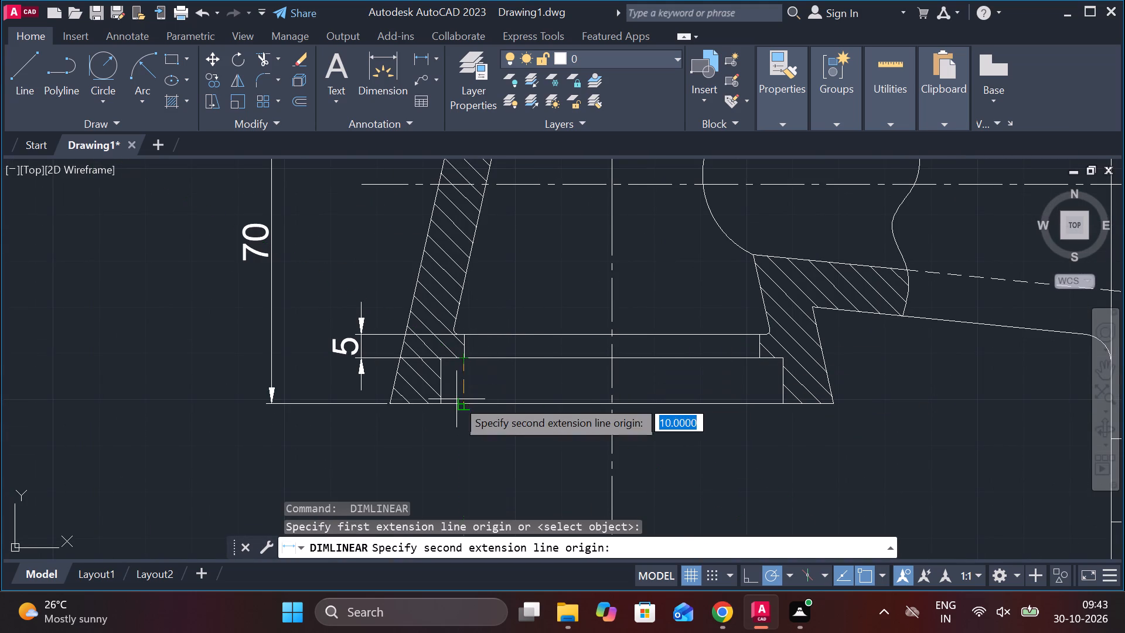
{"action": "left_click", "coordinate": [456, 399]}
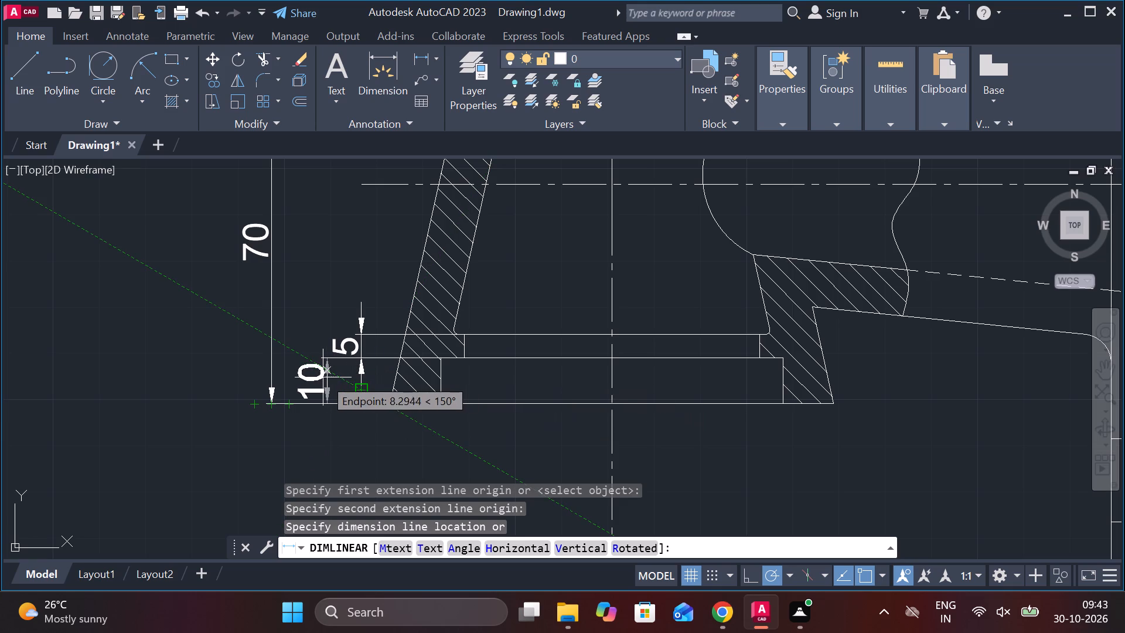
{"action": "left_click", "coordinate": [314, 374]}
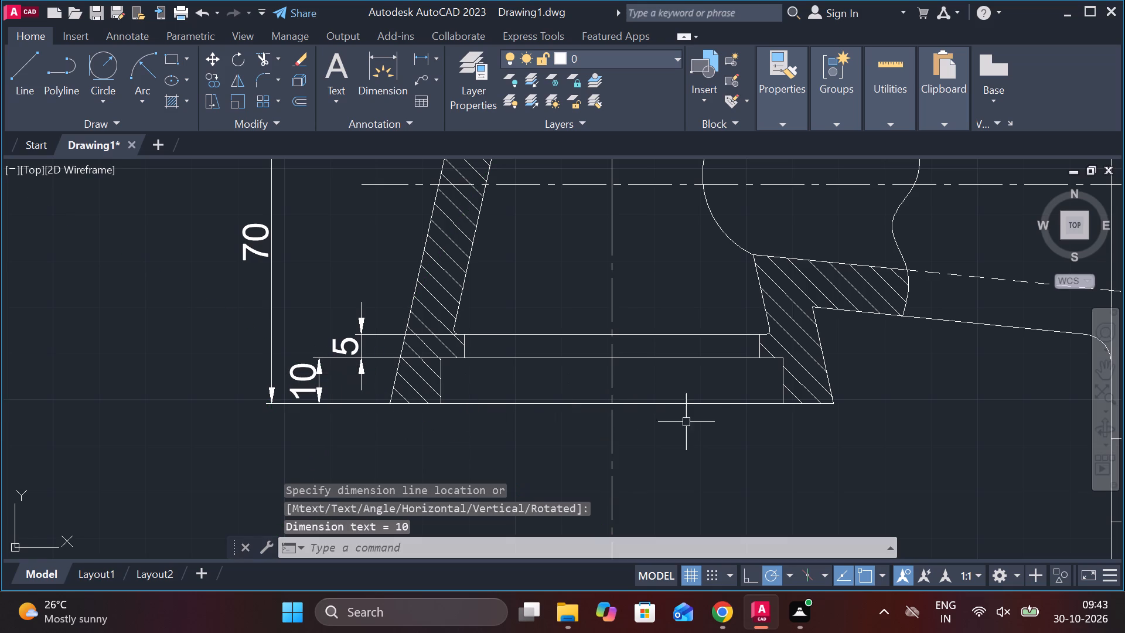
Add a horizontal dimension for the width of the narrow step above the counterbore, placed below the body's base.
{"action": "middle_click_drag", "start_coordinate": [707, 427], "coordinate": [604, 440]}
{"action": "middle_click_drag", "start_coordinate": [573, 392], "coordinate": [590, 462]}
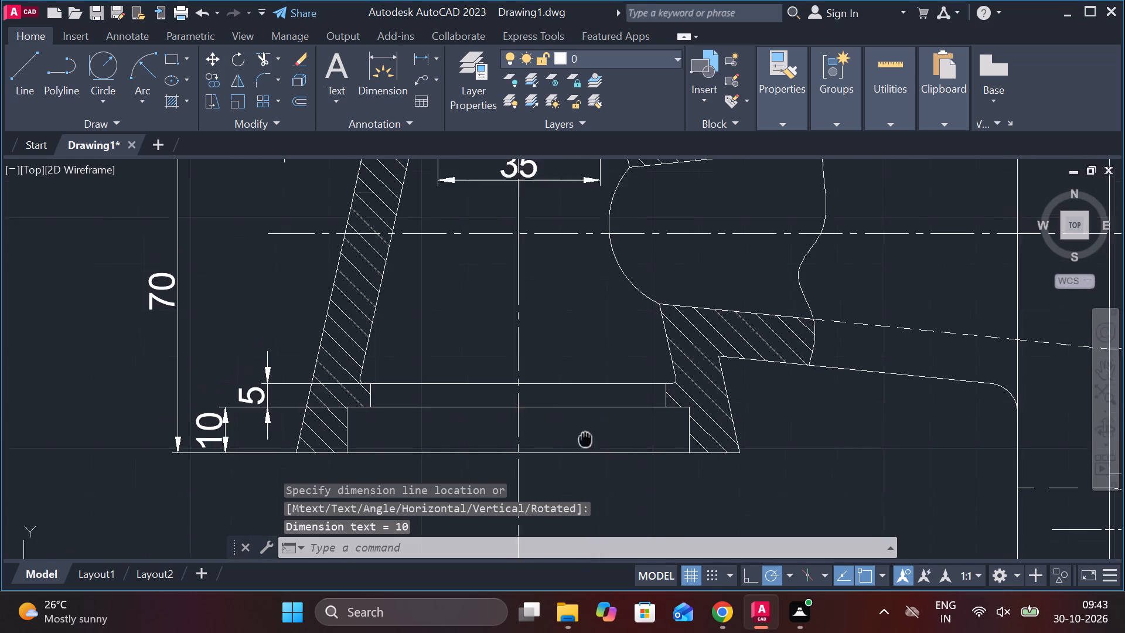
{"action": "middle_click_drag", "start_coordinate": [590, 462], "coordinate": [590, 482]}
{"action": "middle_click_drag", "start_coordinate": [524, 409], "coordinate": [495, 576]}
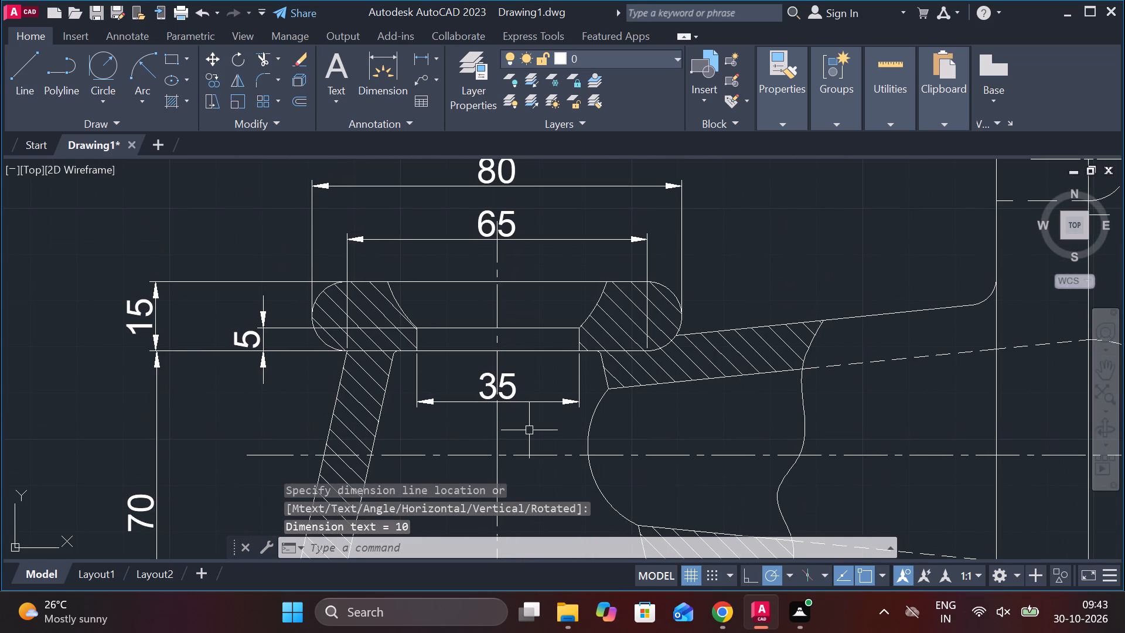
{"action": "scroll", "coordinate": [526, 444], "scroll_direction": "down", "scroll_amount": 1}
{"action": "middle_click_drag", "start_coordinate": [529, 412], "coordinate": [520, 203]}
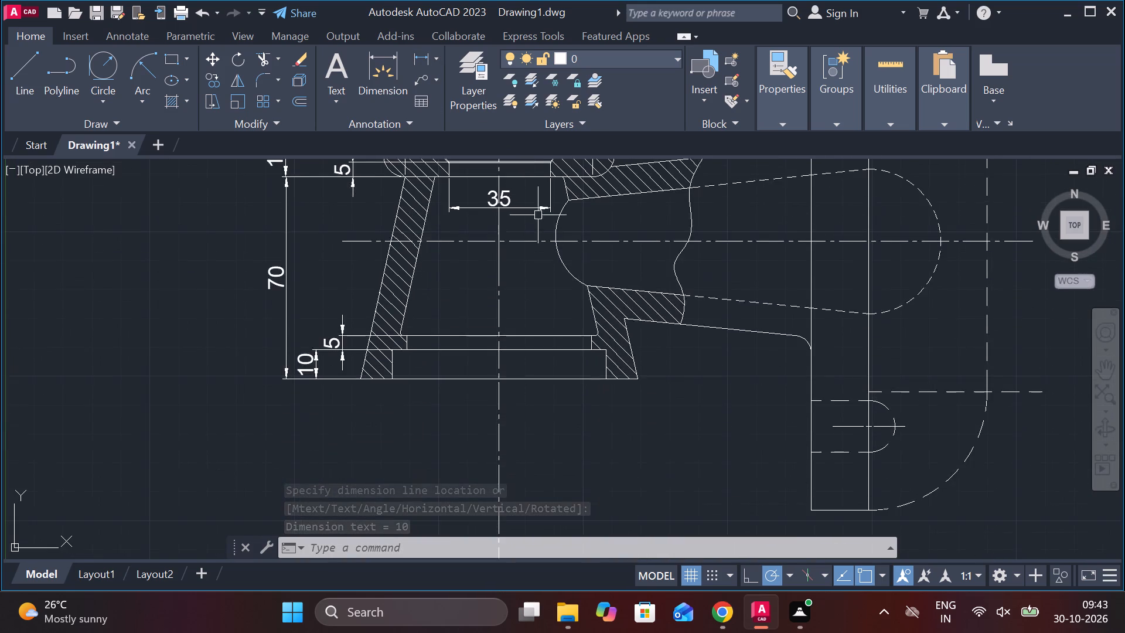
{"action": "scroll", "coordinate": [471, 318], "scroll_direction": "up", "scroll_amount": 2}
{"action": "middle_click_drag", "start_coordinate": [471, 318], "coordinate": [582, 225]}
{"action": "key", "text": "space"}
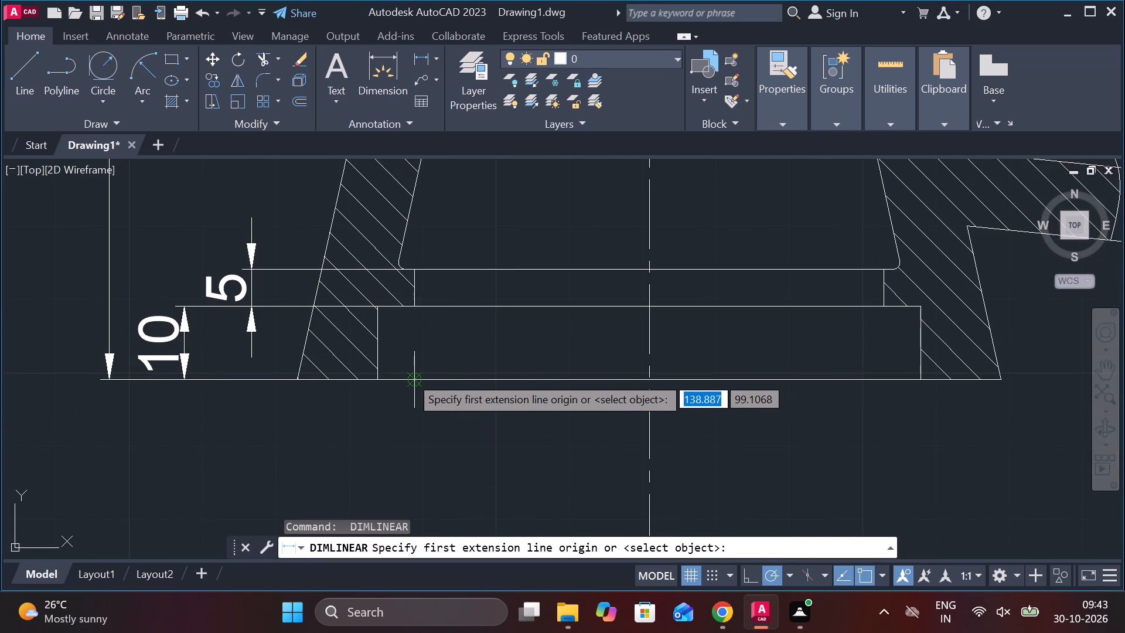
{"action": "left_click", "coordinate": [413, 303]}
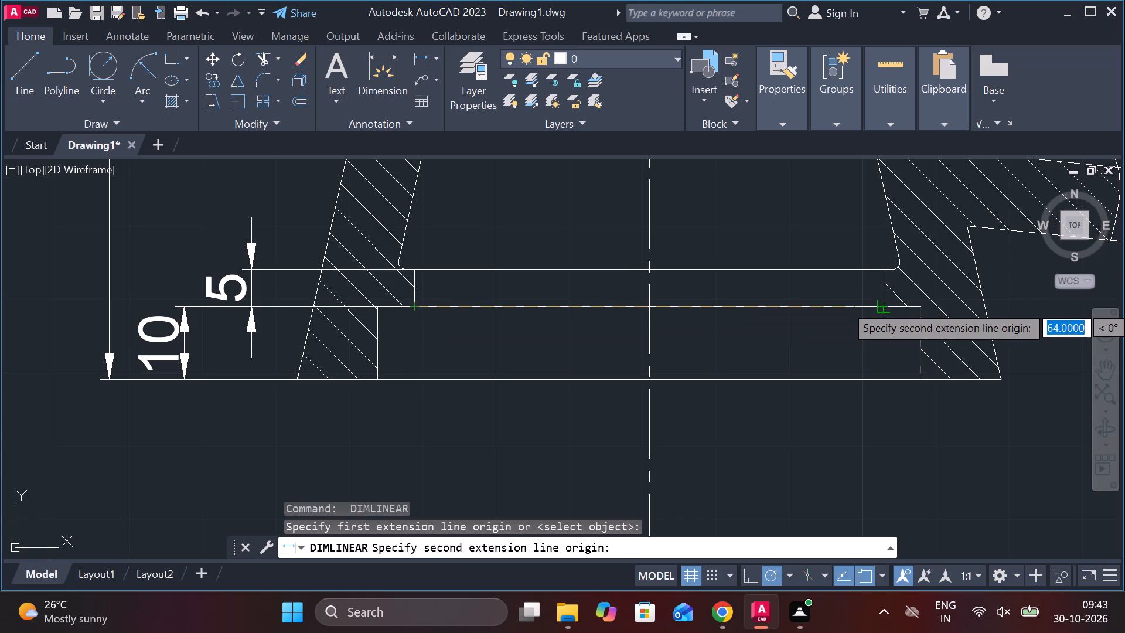
{"action": "left_click", "coordinate": [887, 304]}
{"action": "middle_click_drag", "start_coordinate": [821, 332], "coordinate": [749, 316]}
{"action": "middle_click_drag", "start_coordinate": [751, 490], "coordinate": [735, 414]}
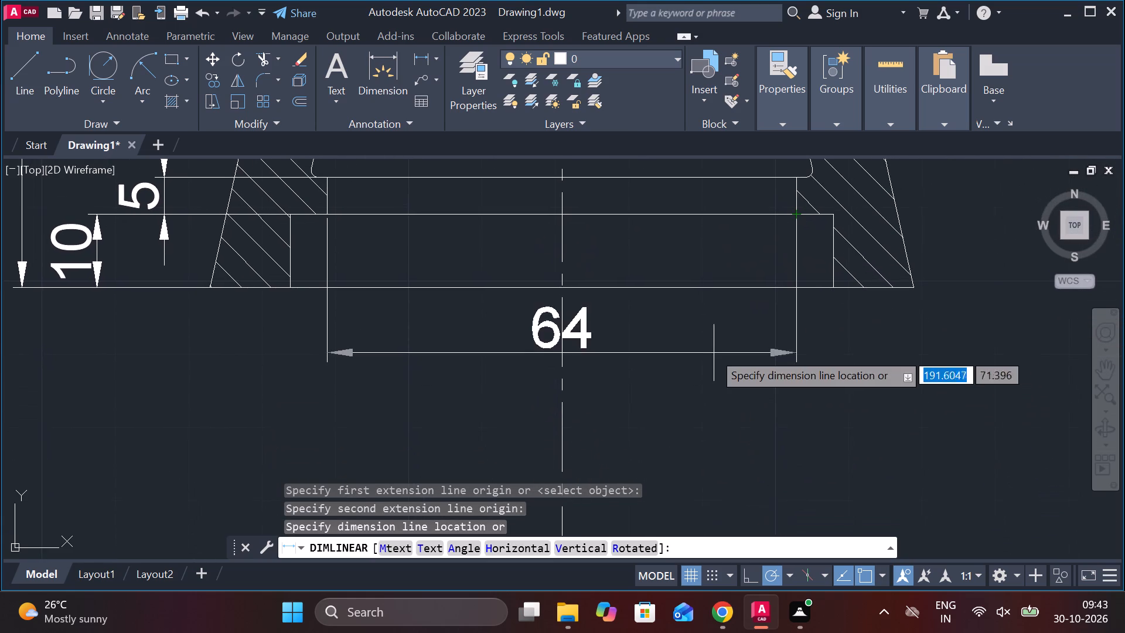
{"action": "left_click", "coordinate": [714, 373]}
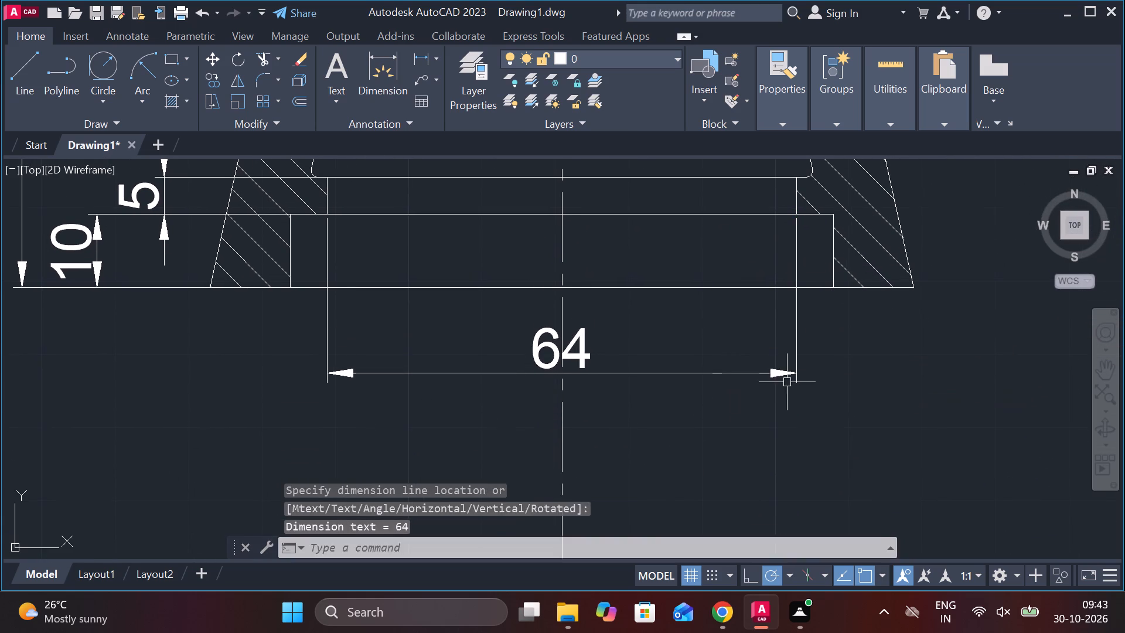
Add a horizontal dimension for the counterbore width at the body's base, placed below the narrow step's width dimension.
{"action": "key", "text": "space"}
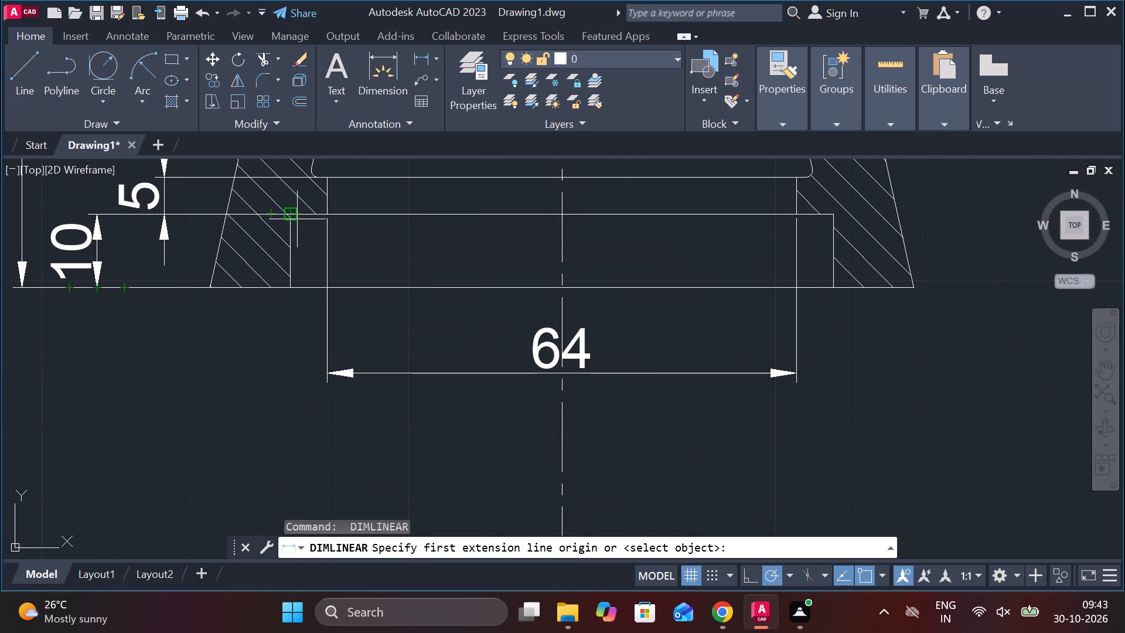
{"action": "left_click", "coordinate": [297, 291]}
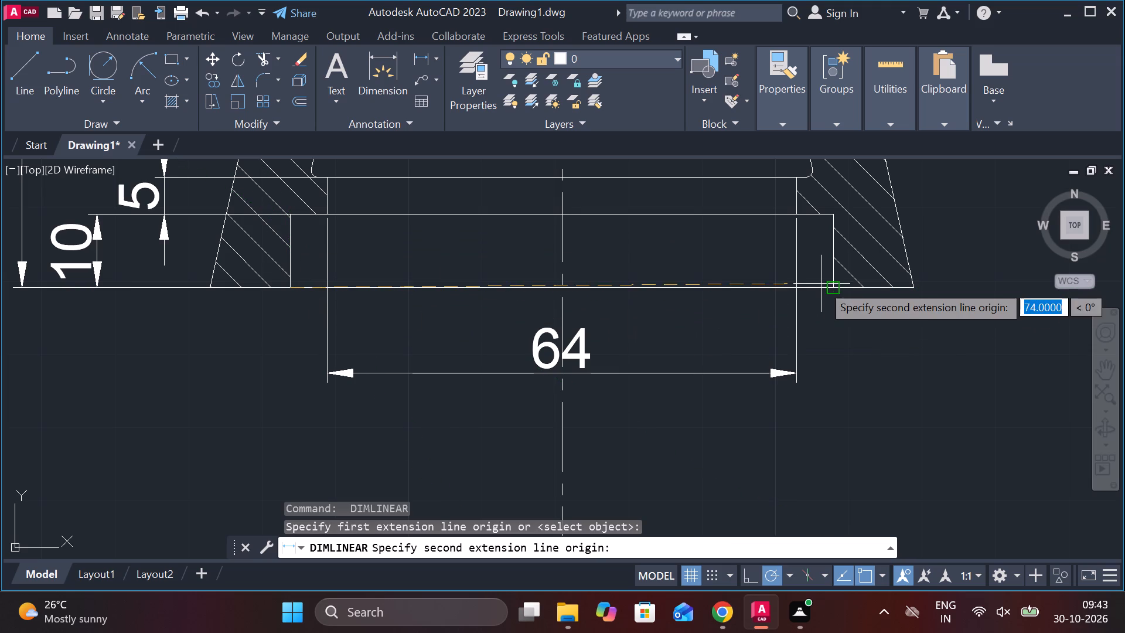
{"action": "left_click", "coordinate": [835, 289]}
{"action": "middle_click_drag", "start_coordinate": [815, 342], "coordinate": [806, 334]}
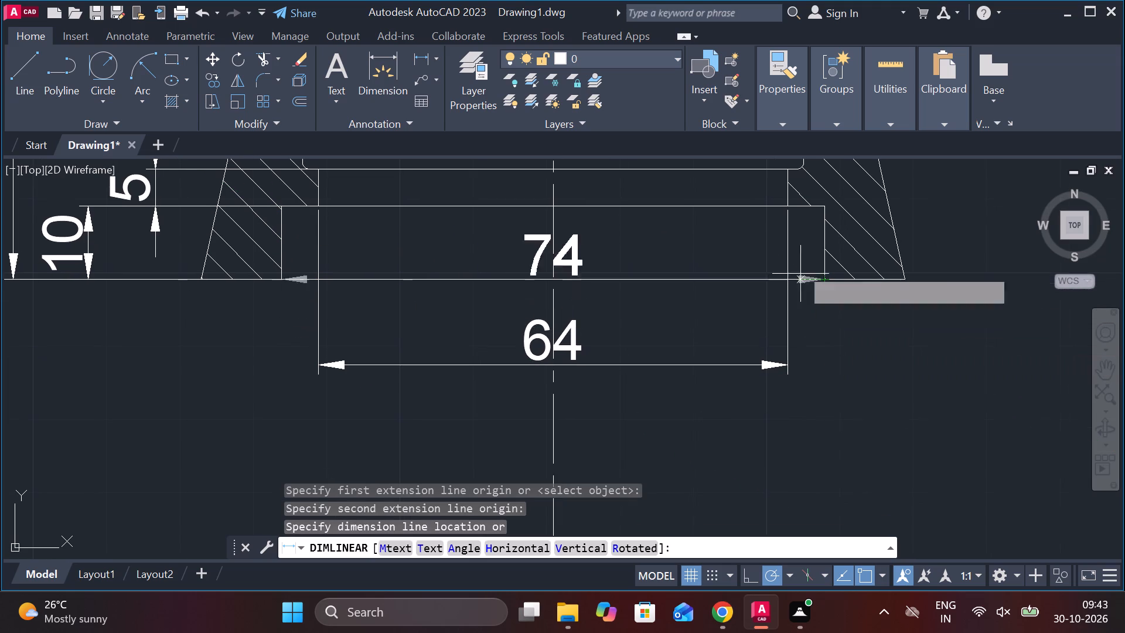
{"action": "scroll", "coordinate": [729, 414], "scroll_direction": "down", "scroll_amount": 1}
{"action": "left_click", "coordinate": [731, 428]}
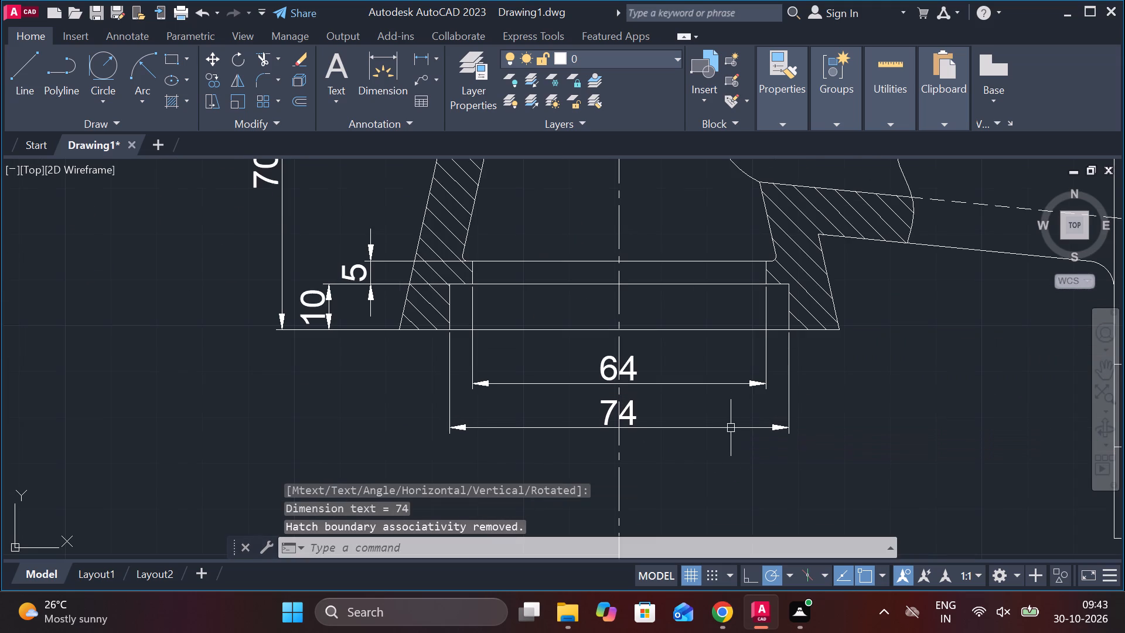
Add a horizontal dimension for the overall width of the body's base, placed below the counterbore width dimension.
{"action": "key", "text": "space"}
{"action": "left_click", "coordinate": [398, 333]}
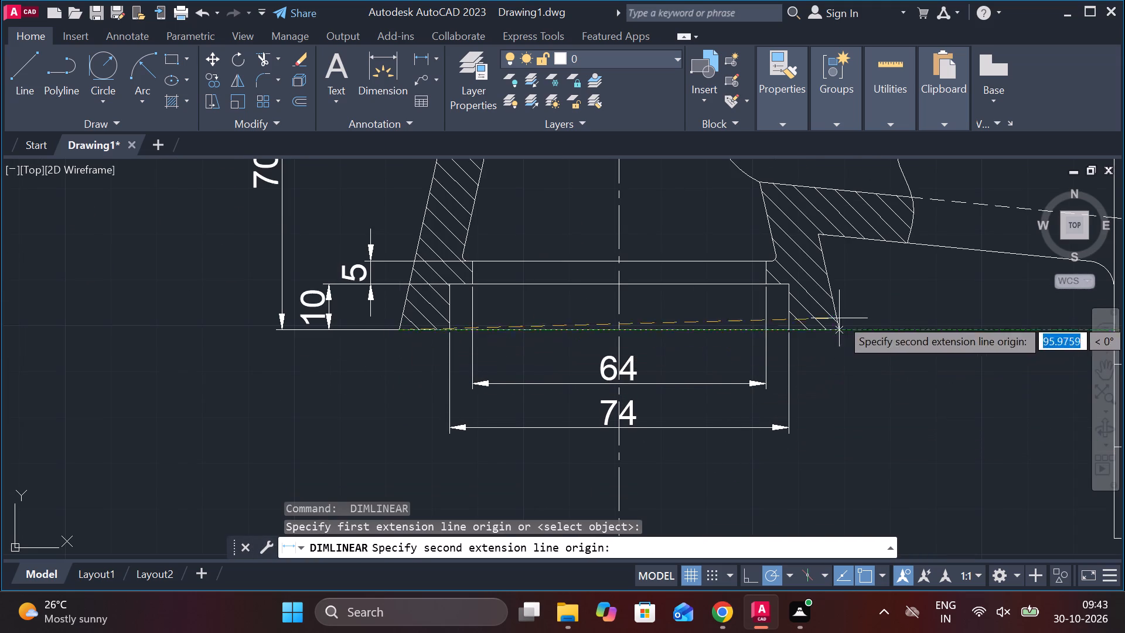
{"action": "left_click", "coordinate": [844, 329]}
{"action": "scroll", "coordinate": [778, 392], "scroll_direction": "down", "scroll_amount": 1}
{"action": "scroll", "coordinate": [746, 439], "scroll_direction": "up", "scroll_amount": 1}
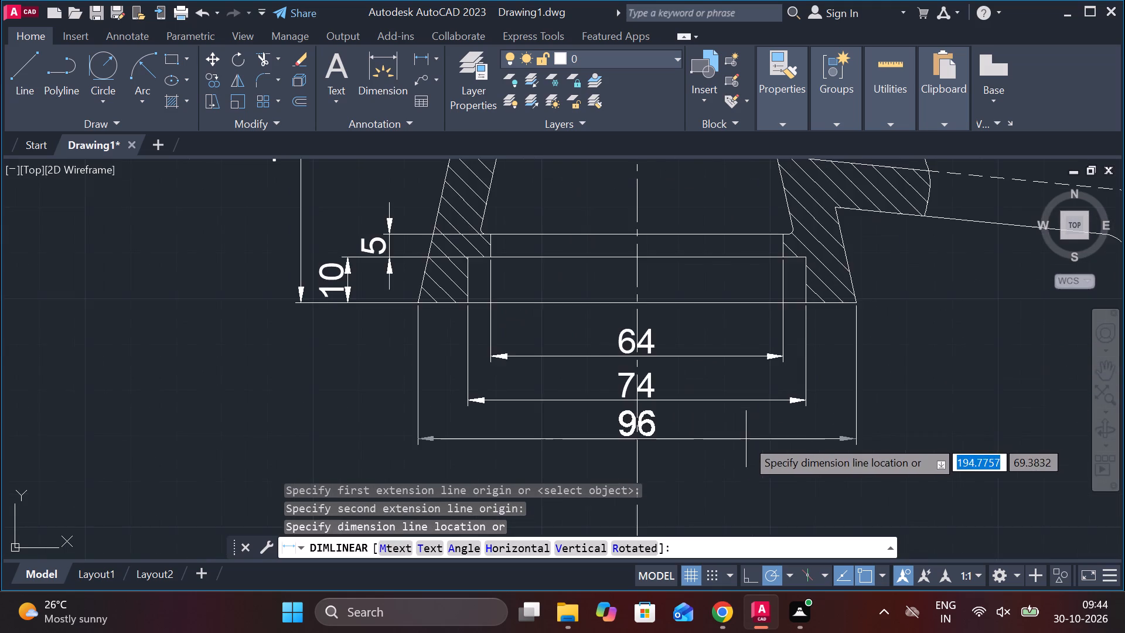
{"action": "middle_click_drag", "start_coordinate": [744, 439], "coordinate": [700, 382]}
{"action": "left_click", "coordinate": [667, 388]}
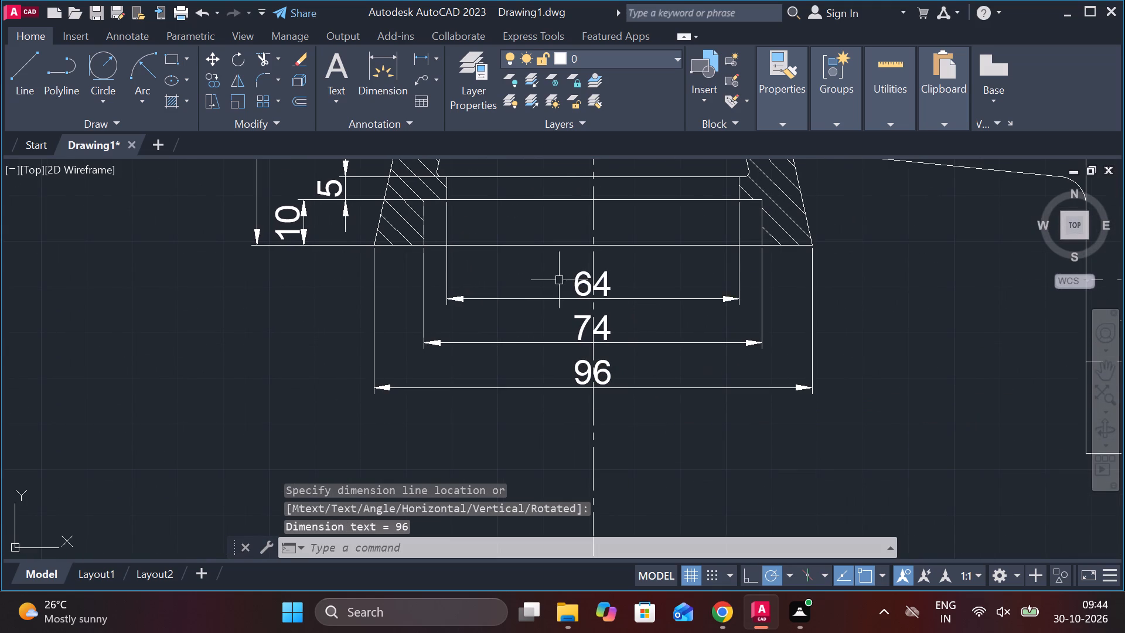
Add the diameter symbol before the text of the three stacked width dimensions below the body's base.
{"action": "double_click", "coordinate": [577, 274]}
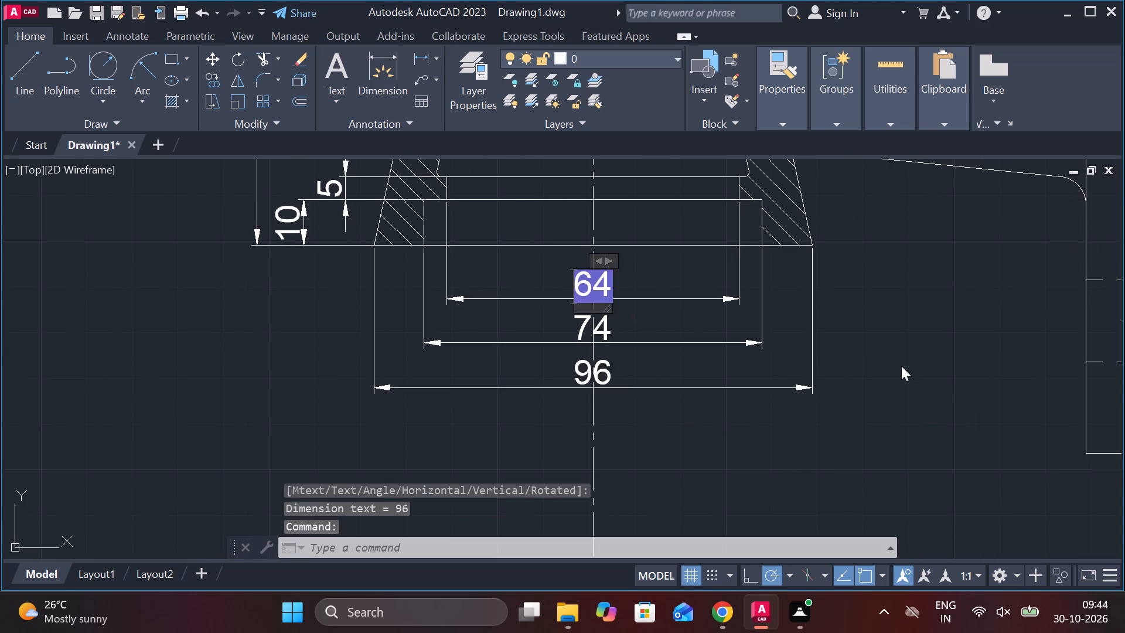
{"action": "left_click", "coordinate": [759, 103]}
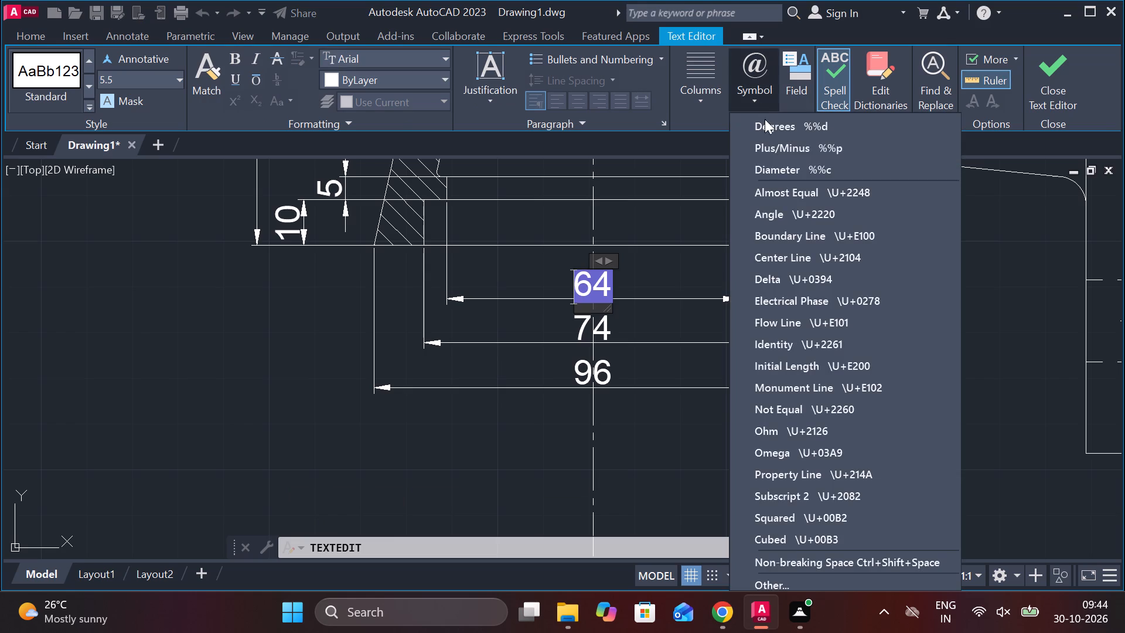
{"action": "left_click", "coordinate": [786, 163]}
{"action": "left_click", "coordinate": [1062, 74]}
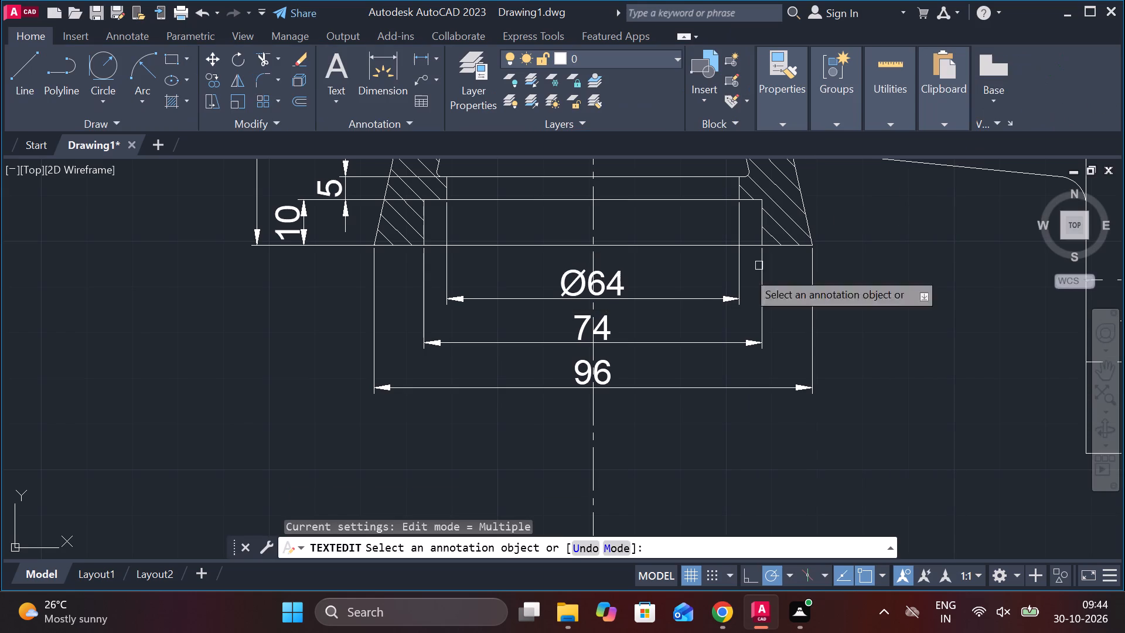
{"action": "double_click", "coordinate": [598, 331]}
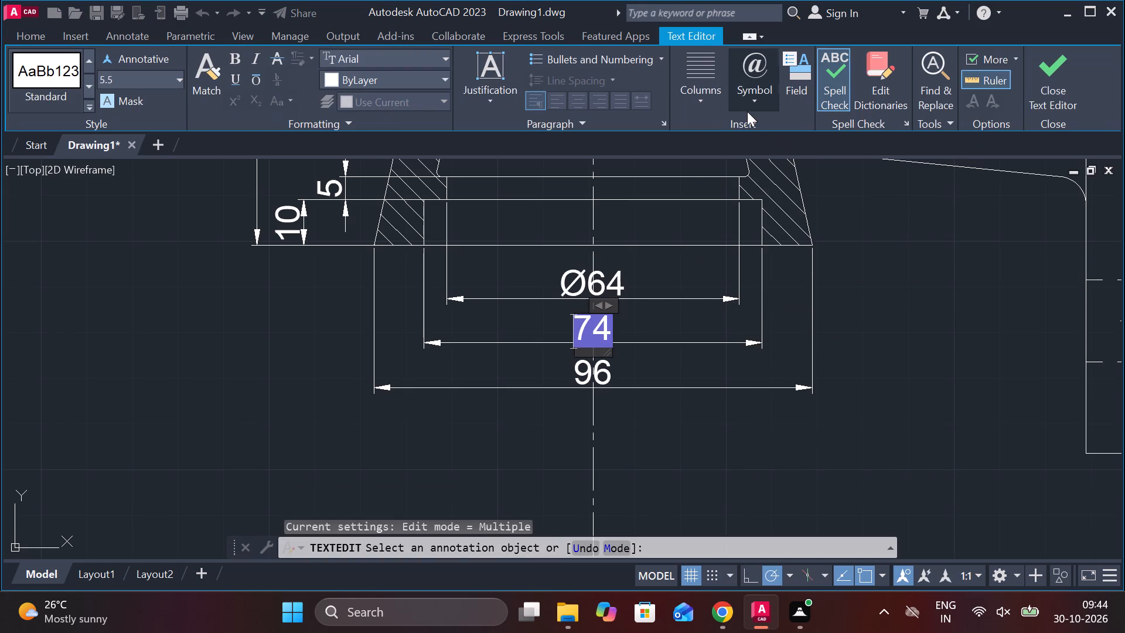
{"action": "left_click", "coordinate": [747, 111]}
{"action": "left_click", "coordinate": [786, 176]}
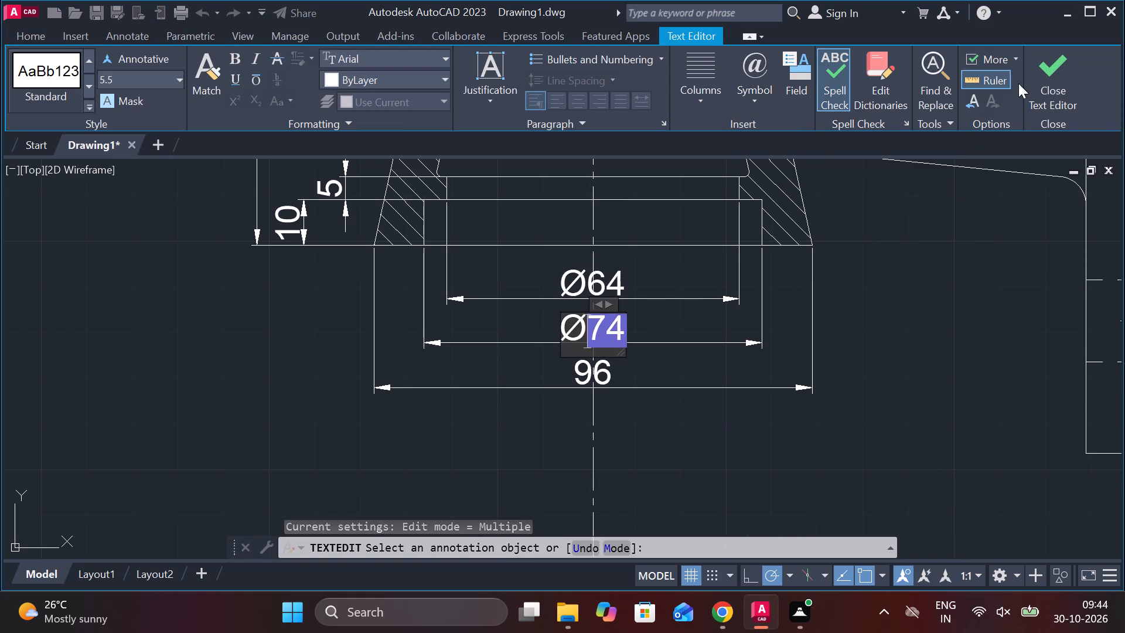
{"action": "left_click", "coordinate": [1036, 74]}
{"action": "double_click", "coordinate": [581, 375]}
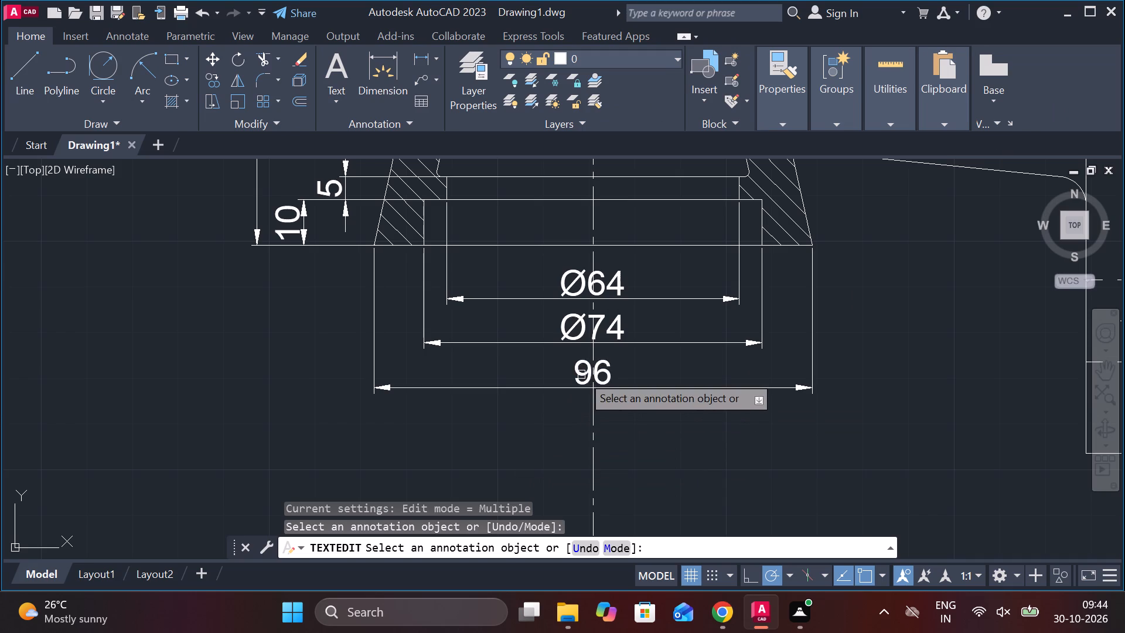
{"action": "left_click", "coordinate": [756, 105]}
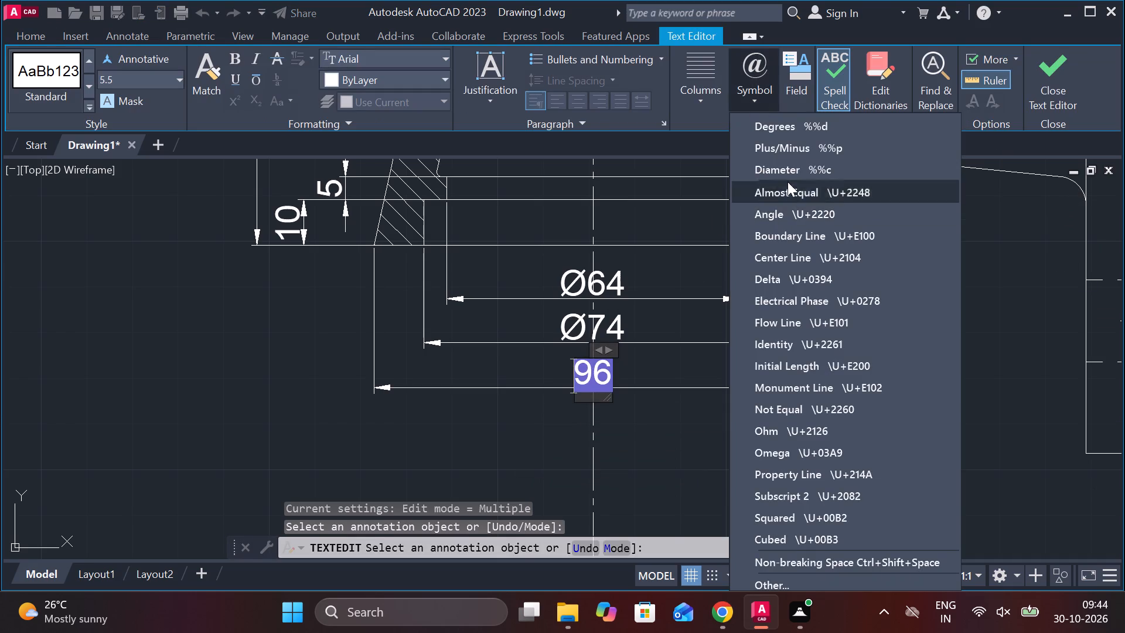
{"action": "left_click", "coordinate": [787, 175]}
{"action": "left_click", "coordinate": [1071, 78]}
Add the diameter symbol before the text of the collar's bore width dimension and both width dimensions above the collar.
{"action": "scroll", "coordinate": [928, 179], "scroll_direction": "down", "scroll_amount": 2}
{"action": "middle_click_drag", "start_coordinate": [935, 226], "coordinate": [786, 518]}
{"action": "scroll", "coordinate": [625, 370], "scroll_direction": "up", "scroll_amount": 2}
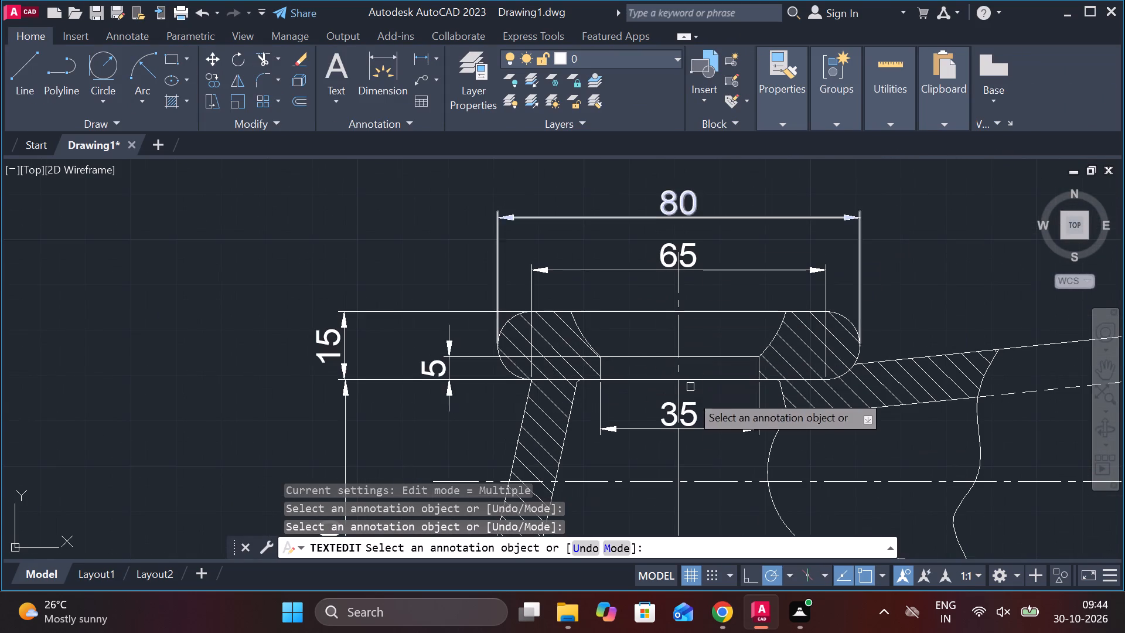
{"action": "double_click", "coordinate": [695, 412]}
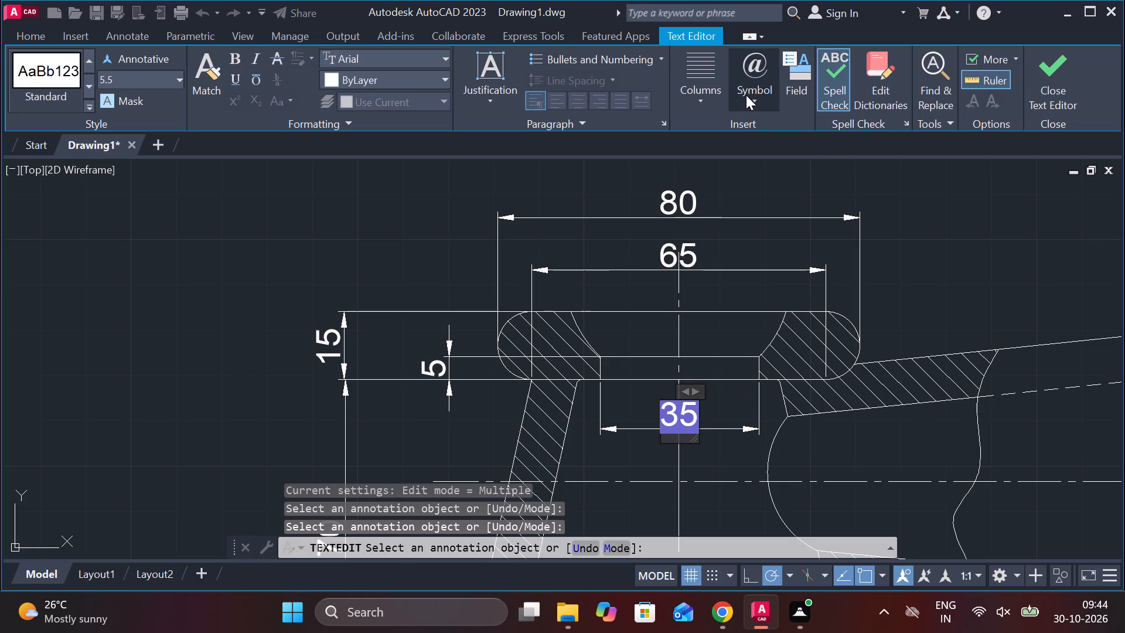
{"action": "left_click", "coordinate": [746, 96]}
{"action": "left_click", "coordinate": [795, 163]}
{"action": "left_click", "coordinate": [678, 251]}
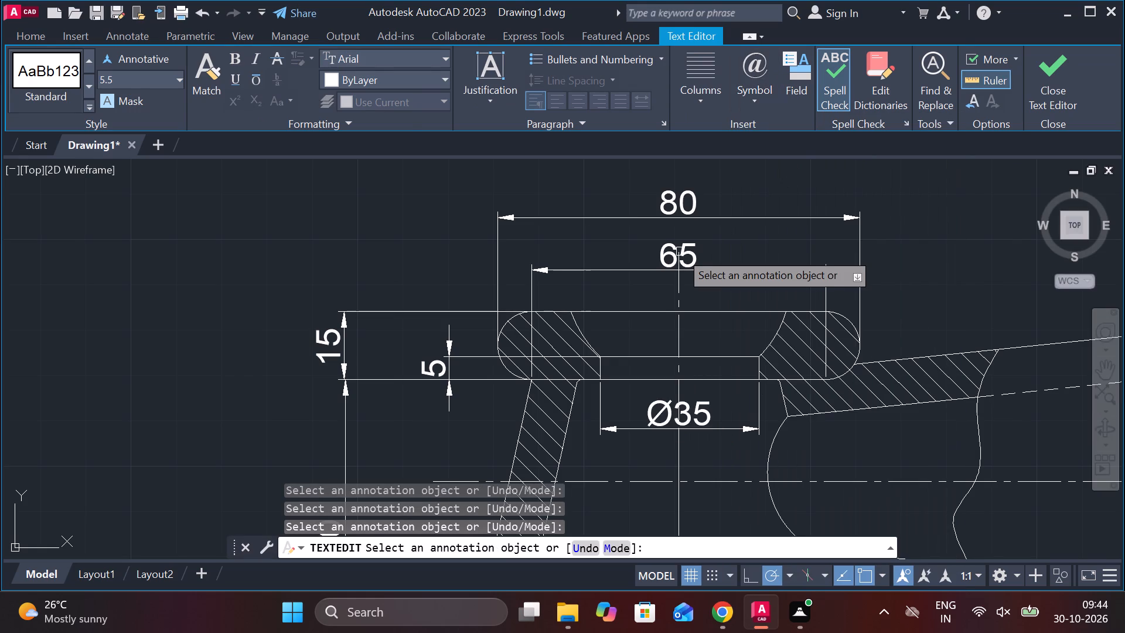
{"action": "double_click", "coordinate": [681, 251]}
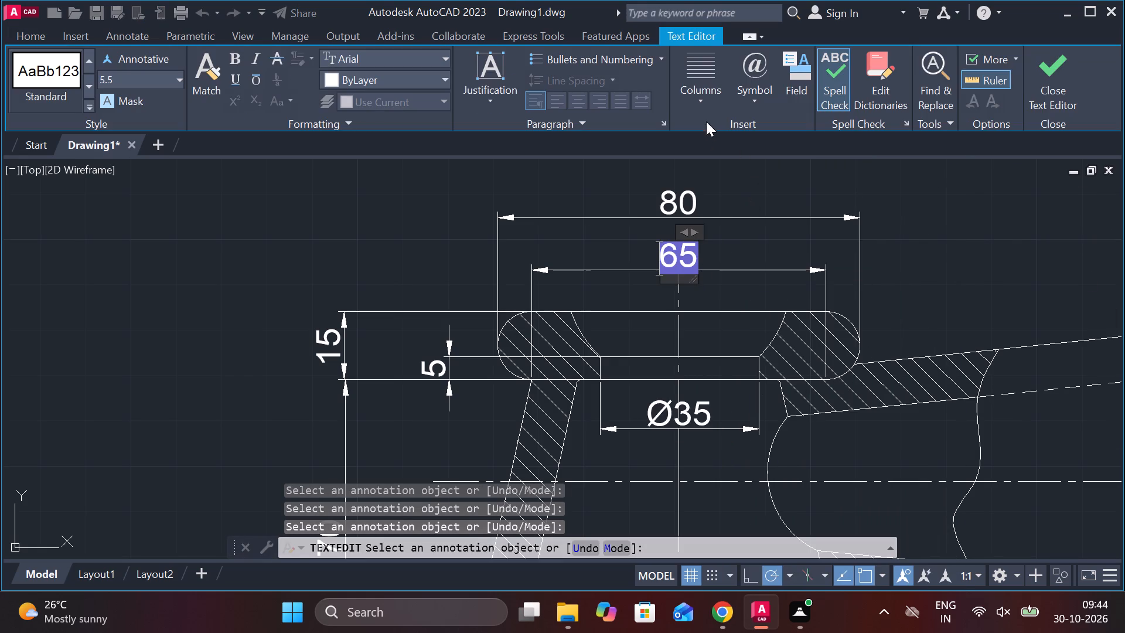
{"action": "left_click", "coordinate": [745, 102]}
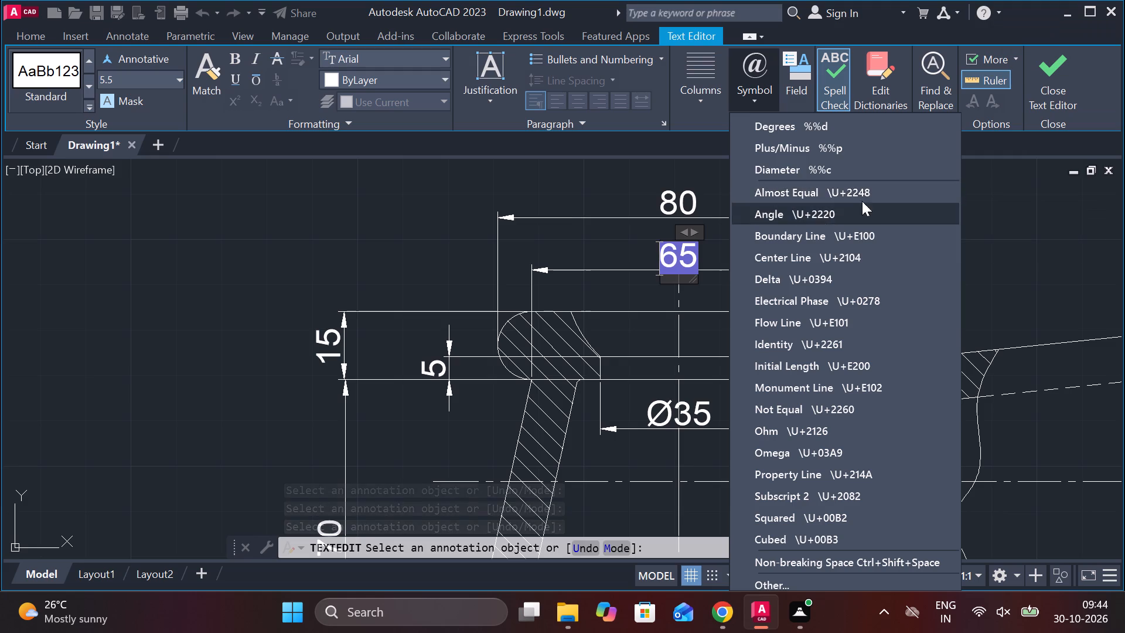
{"action": "left_click", "coordinate": [792, 165]}
{"action": "double_click", "coordinate": [657, 210]}
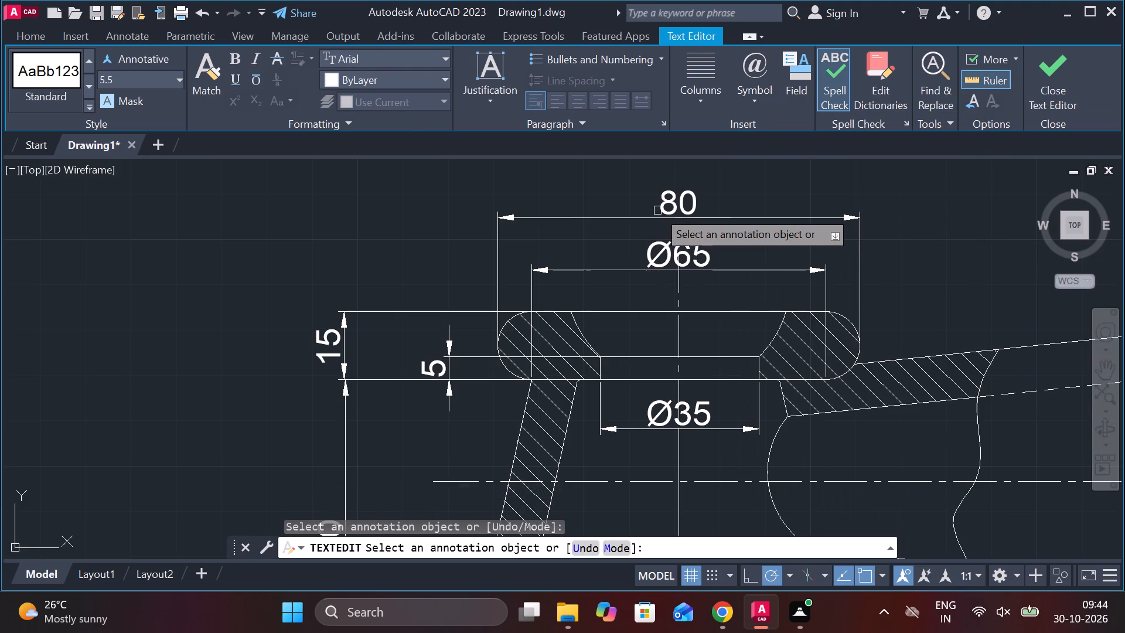
{"action": "double_click", "coordinate": [659, 206]}
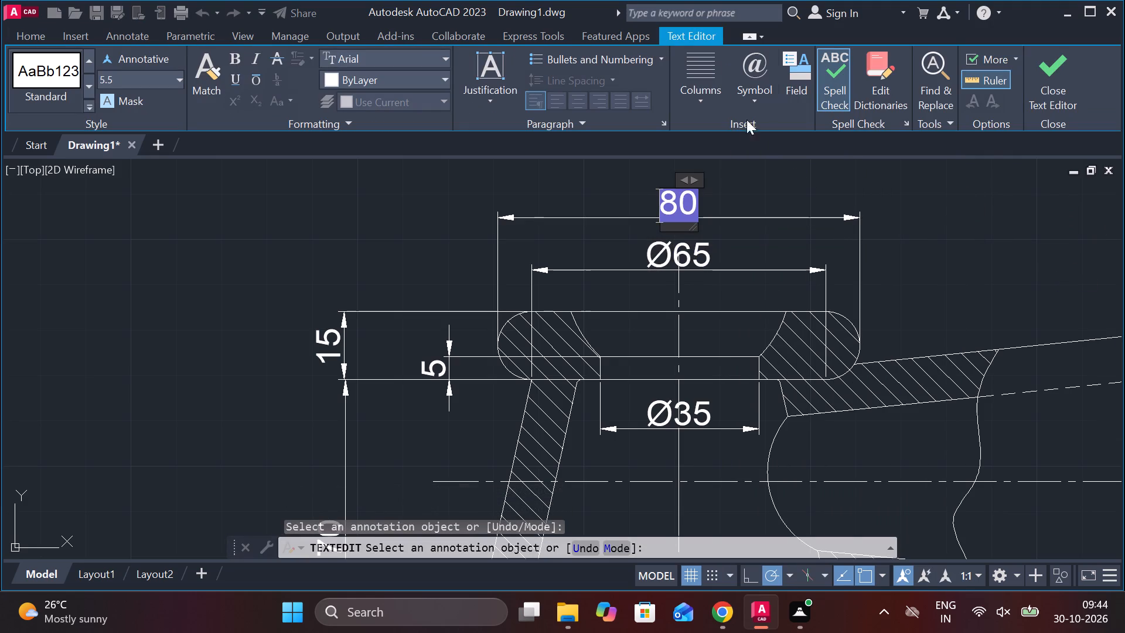
{"action": "left_click", "coordinate": [758, 104]}
{"action": "left_click", "coordinate": [778, 177]}
{"action": "left_click", "coordinate": [938, 246]}
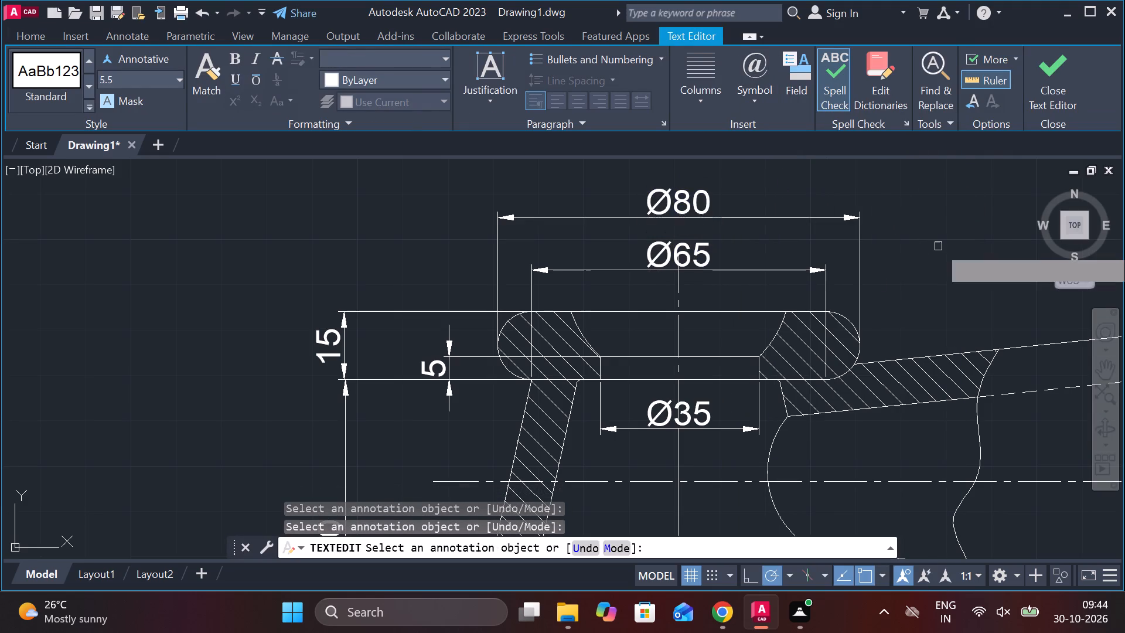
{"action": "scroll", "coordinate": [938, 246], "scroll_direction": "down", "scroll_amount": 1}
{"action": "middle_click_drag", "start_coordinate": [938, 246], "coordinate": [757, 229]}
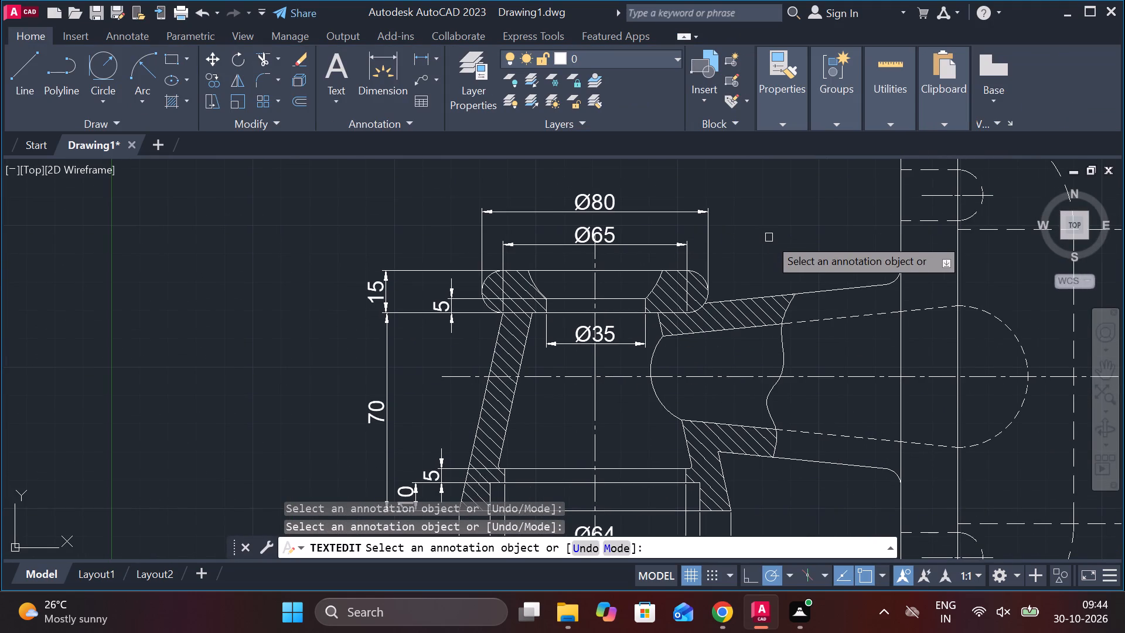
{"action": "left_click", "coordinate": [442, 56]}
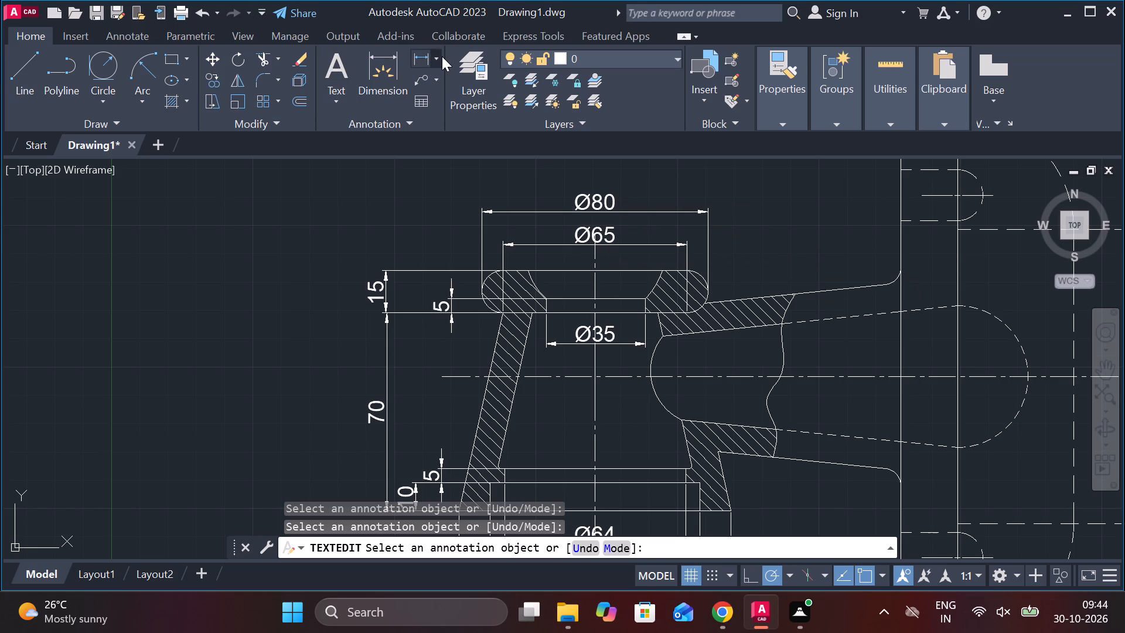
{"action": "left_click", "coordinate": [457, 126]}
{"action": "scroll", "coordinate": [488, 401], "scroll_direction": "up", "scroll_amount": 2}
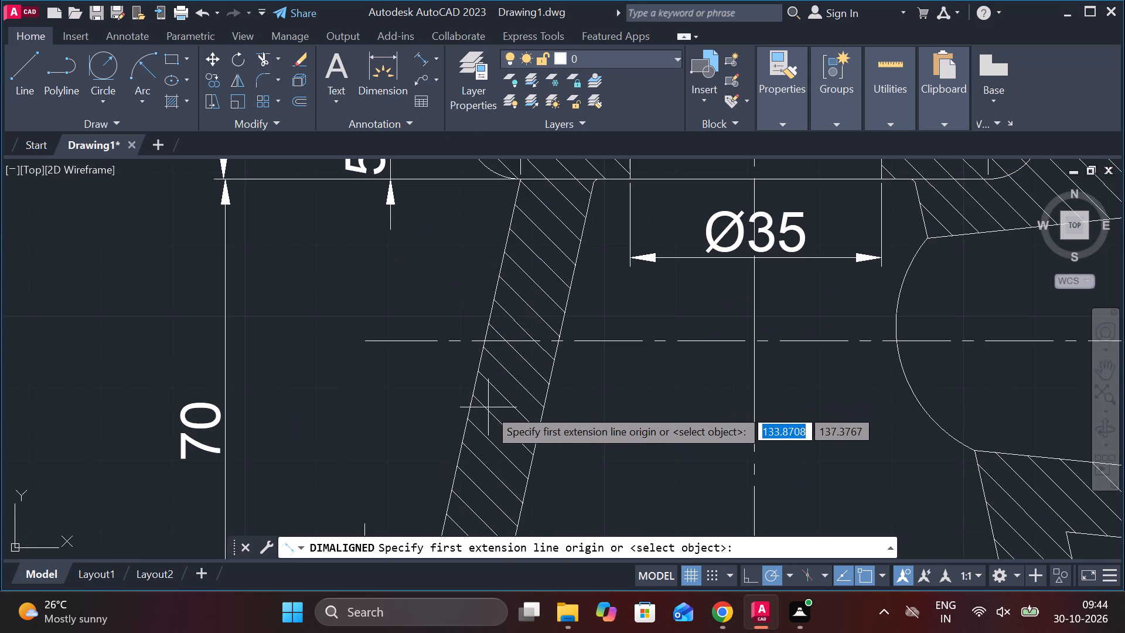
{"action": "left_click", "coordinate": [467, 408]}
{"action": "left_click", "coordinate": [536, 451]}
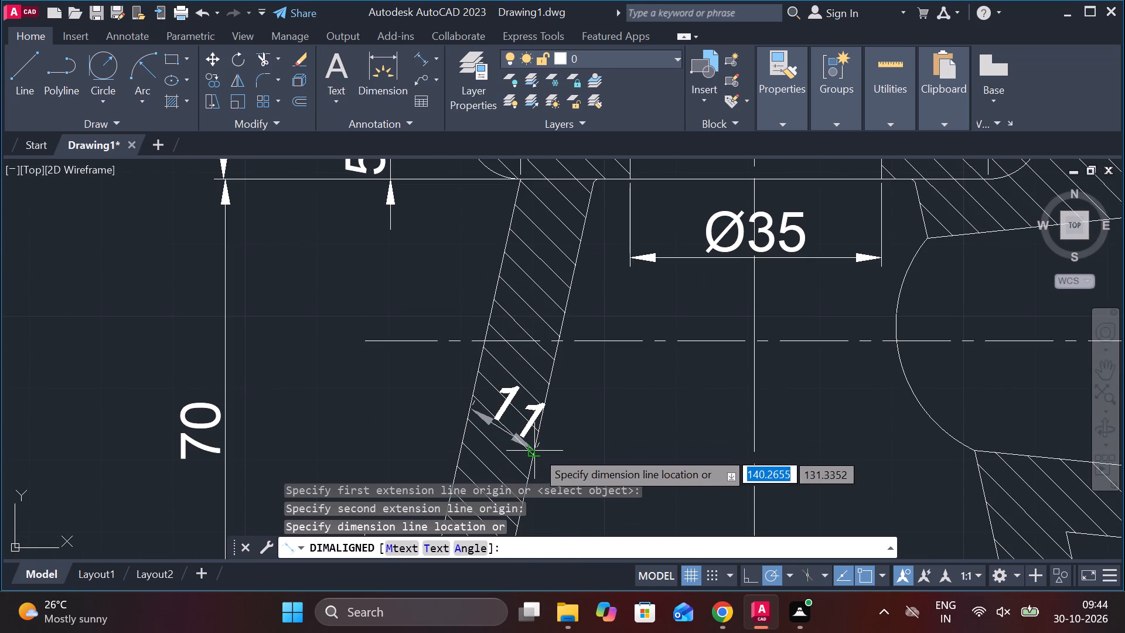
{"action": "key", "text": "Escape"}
Add an aligned dimension for the thickness of the body's hatched left wall, placed inside the wall just below the horizontal centre line.
{"action": "key", "text": "space"}
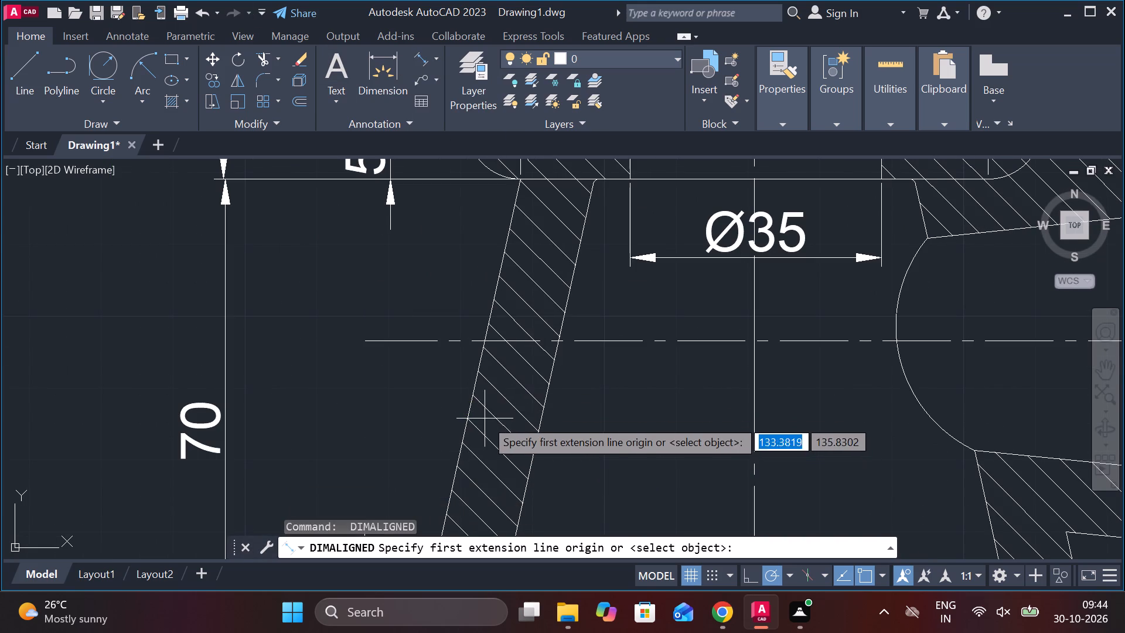
{"action": "left_click", "coordinate": [463, 414]}
{"action": "left_click", "coordinate": [546, 417]}
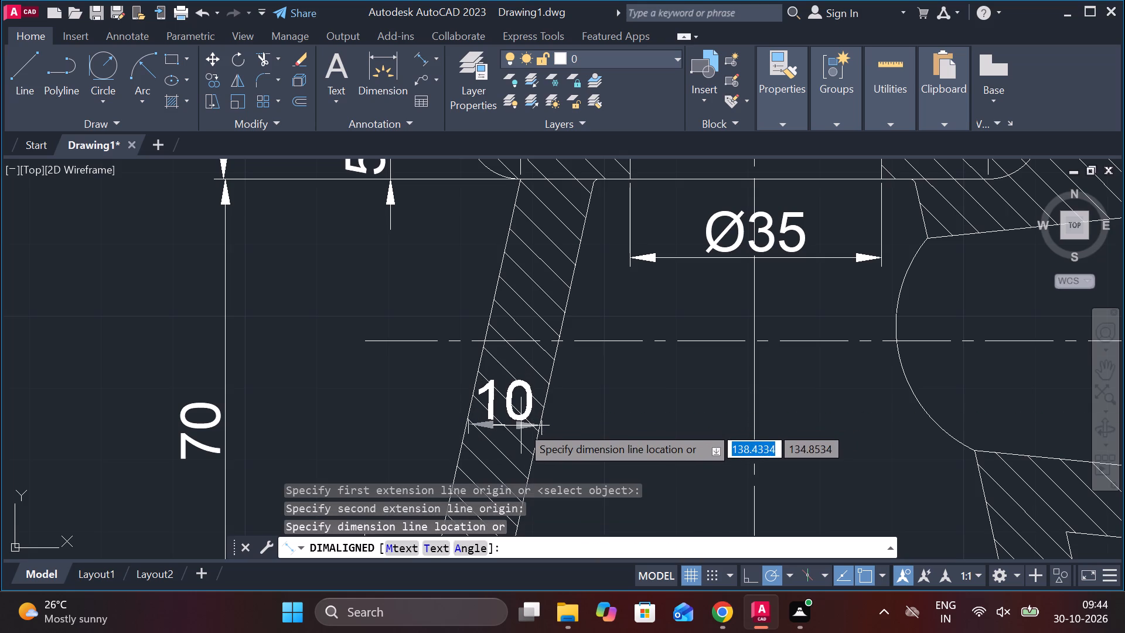
{"action": "left_click", "coordinate": [521, 428]}
Add a vertical linear dimension between the ends of the two dashed horizontal lines extending past the flange, placed outside its dashed outline.
{"action": "scroll", "coordinate": [600, 400], "scroll_direction": "down", "scroll_amount": 2}
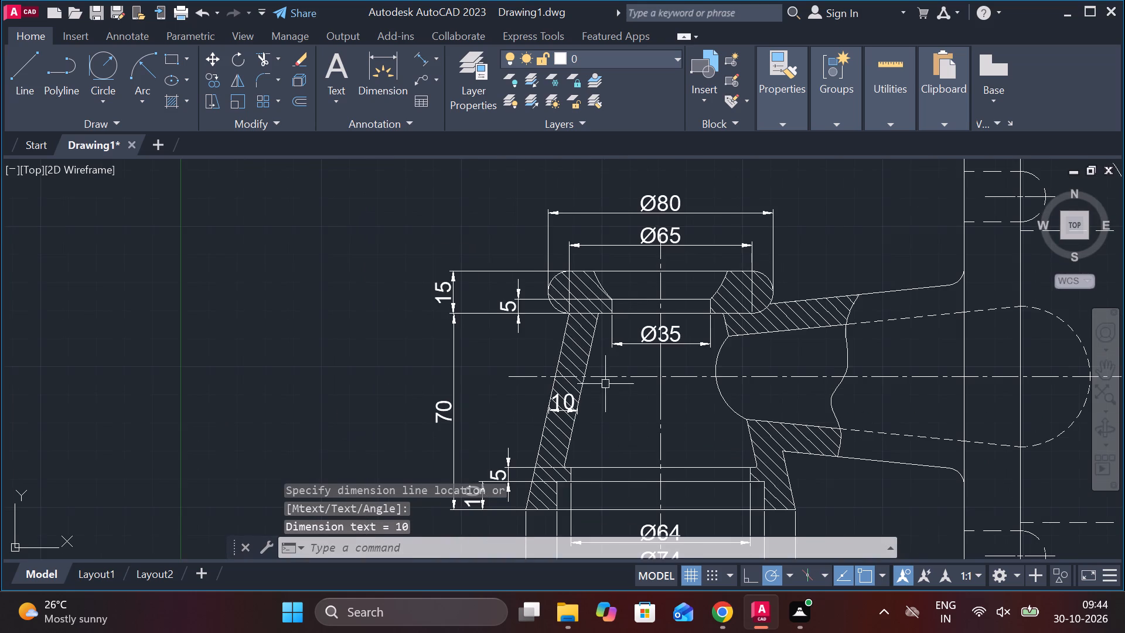
{"action": "middle_click_drag", "start_coordinate": [639, 383], "coordinate": [281, 266]}
{"action": "middle_click_drag", "start_coordinate": [444, 234], "coordinate": [315, 299]}
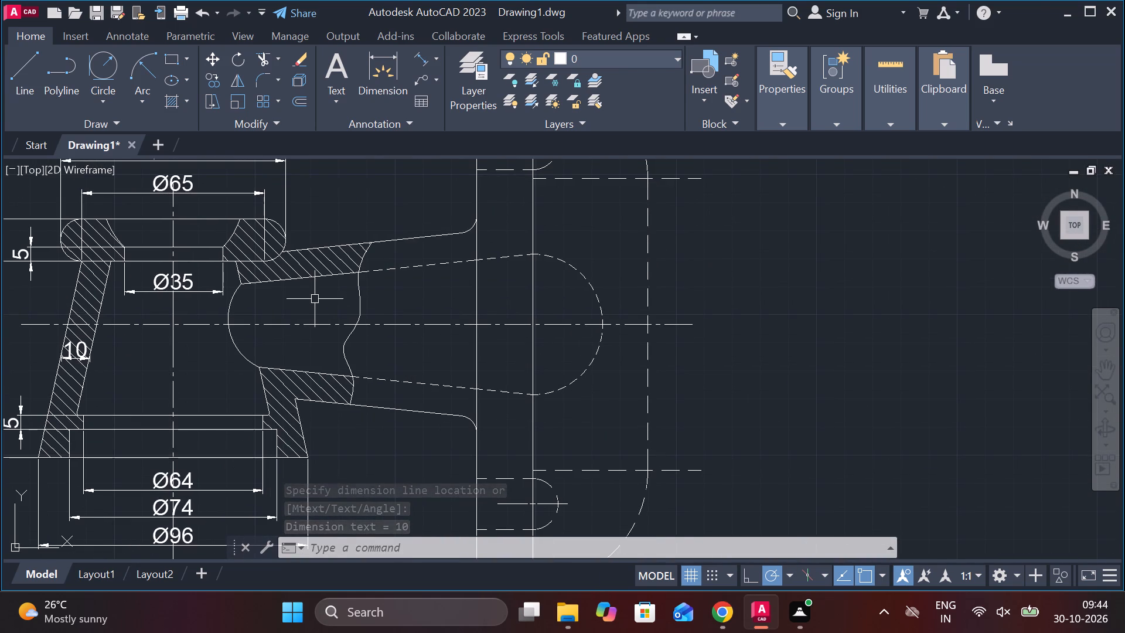
{"action": "scroll", "coordinate": [582, 319], "scroll_direction": "down", "scroll_amount": 1}
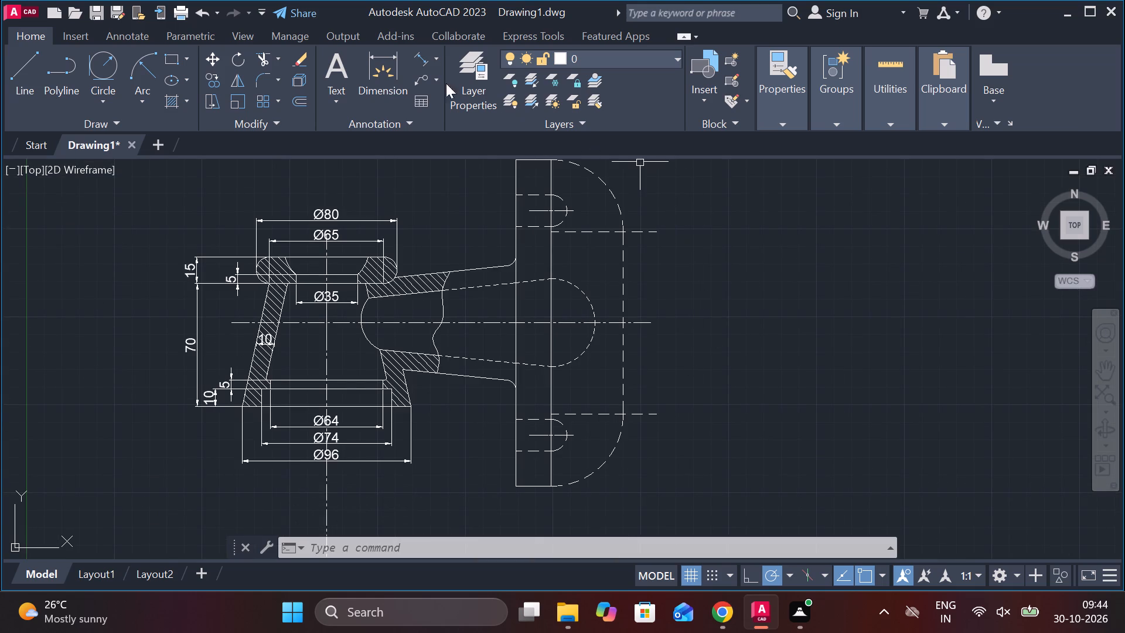
{"action": "left_click", "coordinate": [437, 58]}
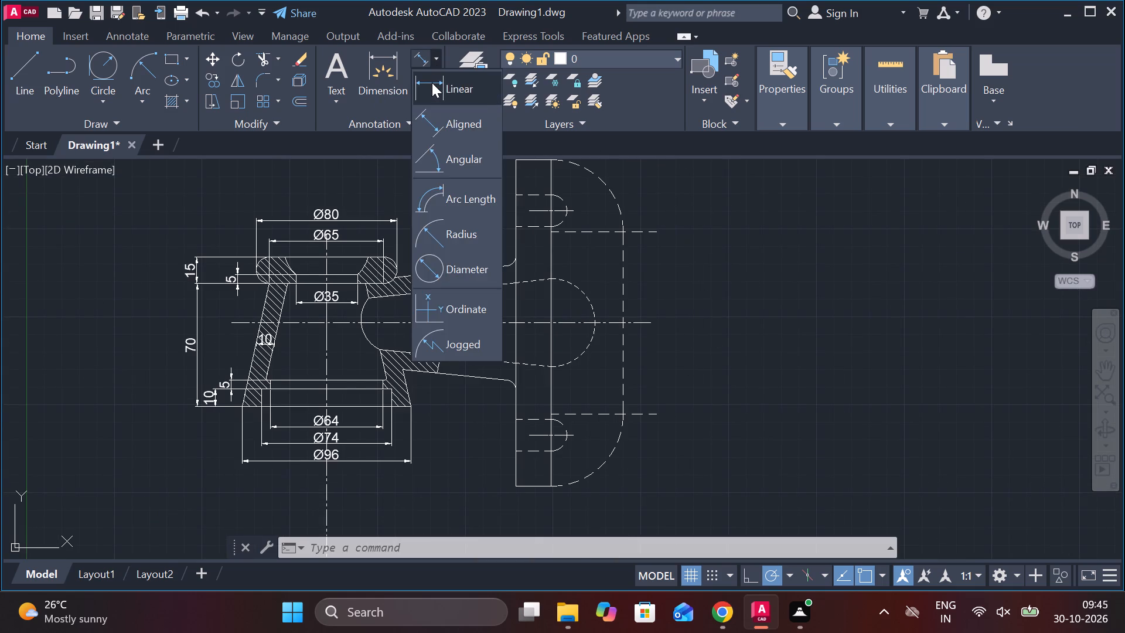
{"action": "left_click", "coordinate": [432, 83]}
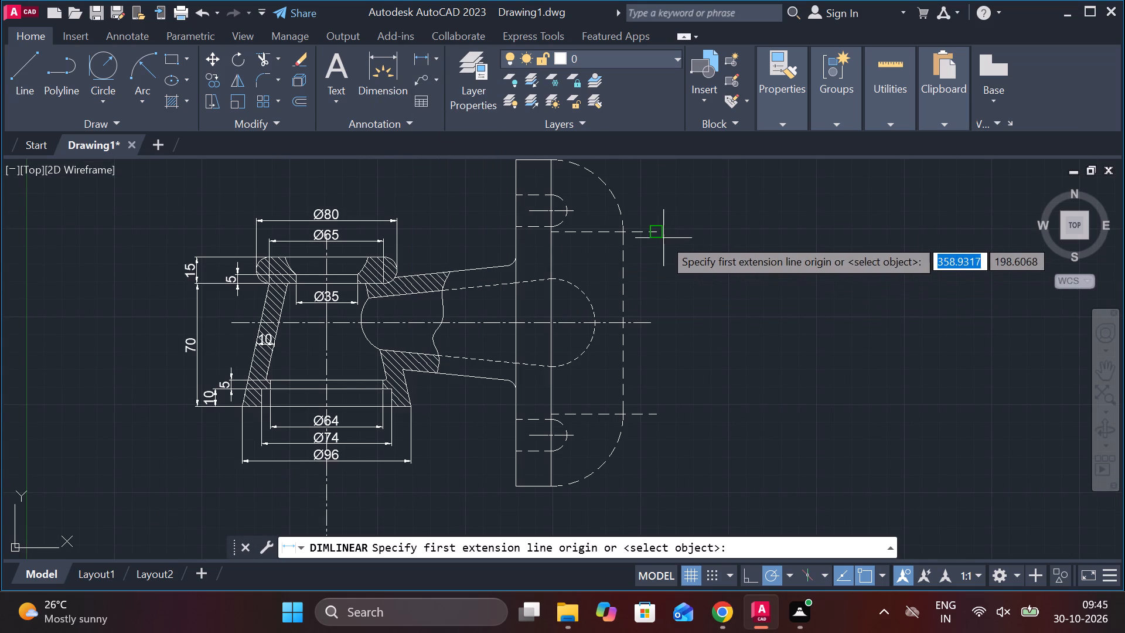
{"action": "left_click", "coordinate": [666, 236]}
{"action": "left_click", "coordinate": [656, 417]}
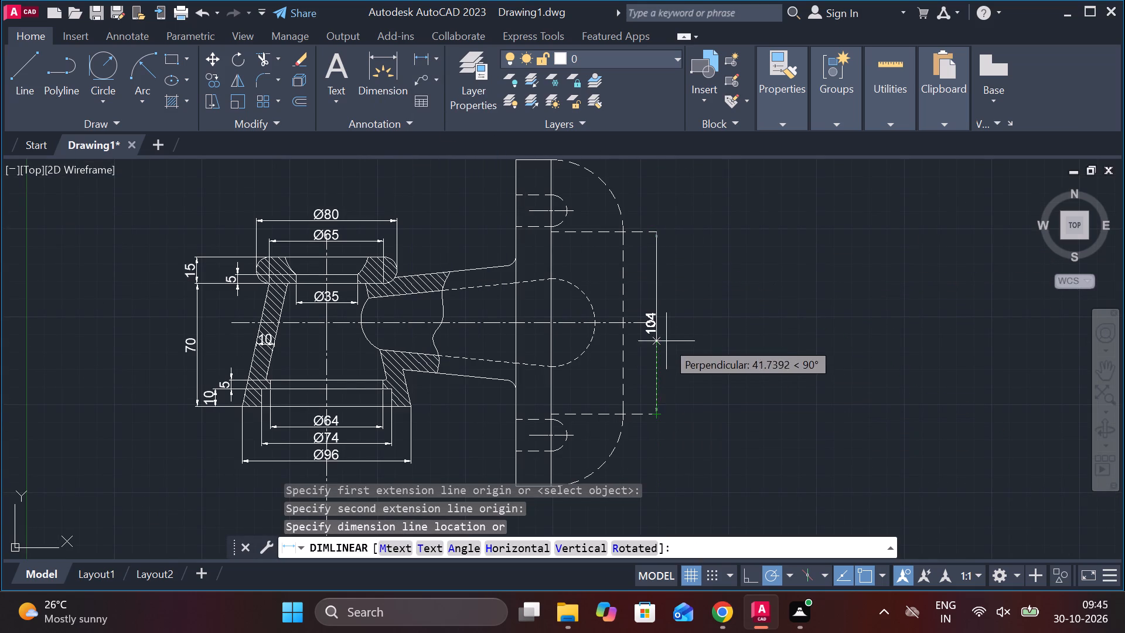
{"action": "left_click", "coordinate": [676, 333]}
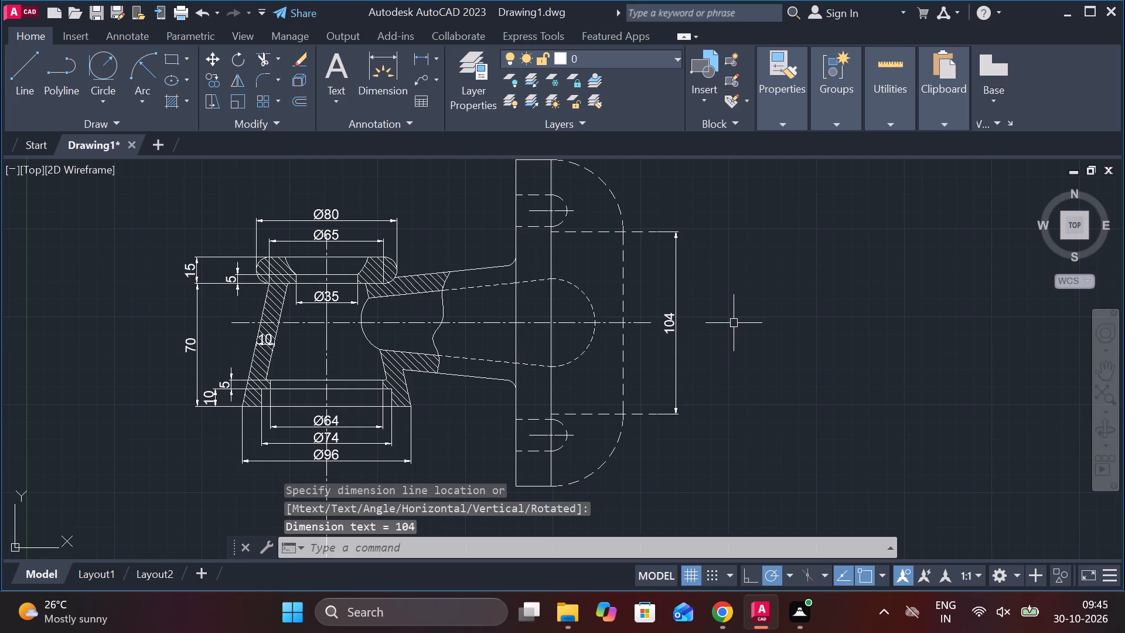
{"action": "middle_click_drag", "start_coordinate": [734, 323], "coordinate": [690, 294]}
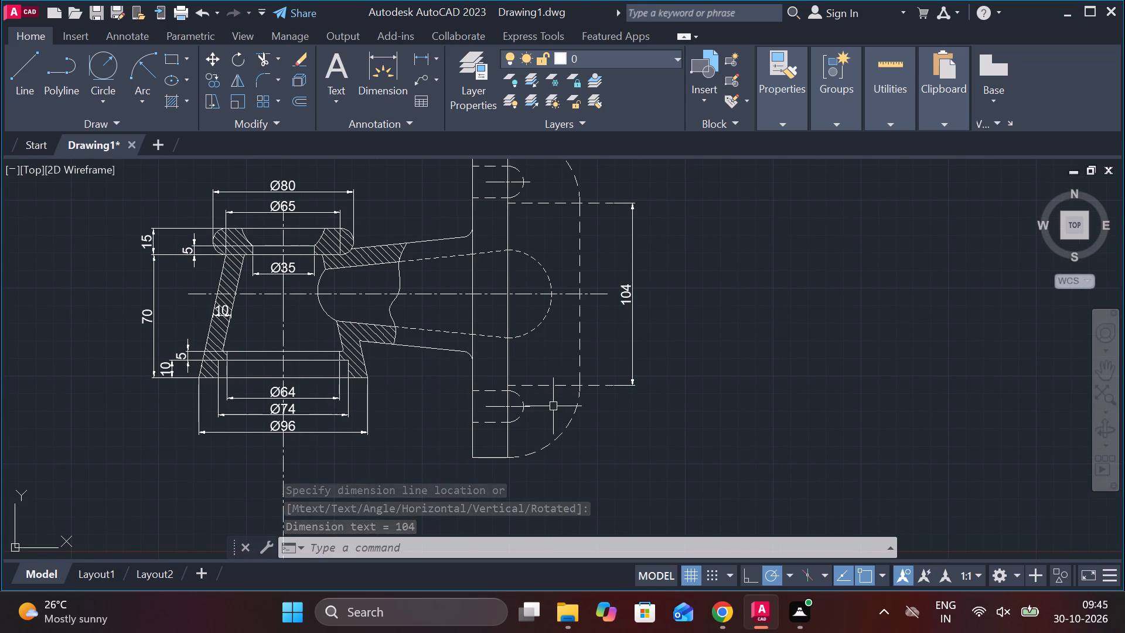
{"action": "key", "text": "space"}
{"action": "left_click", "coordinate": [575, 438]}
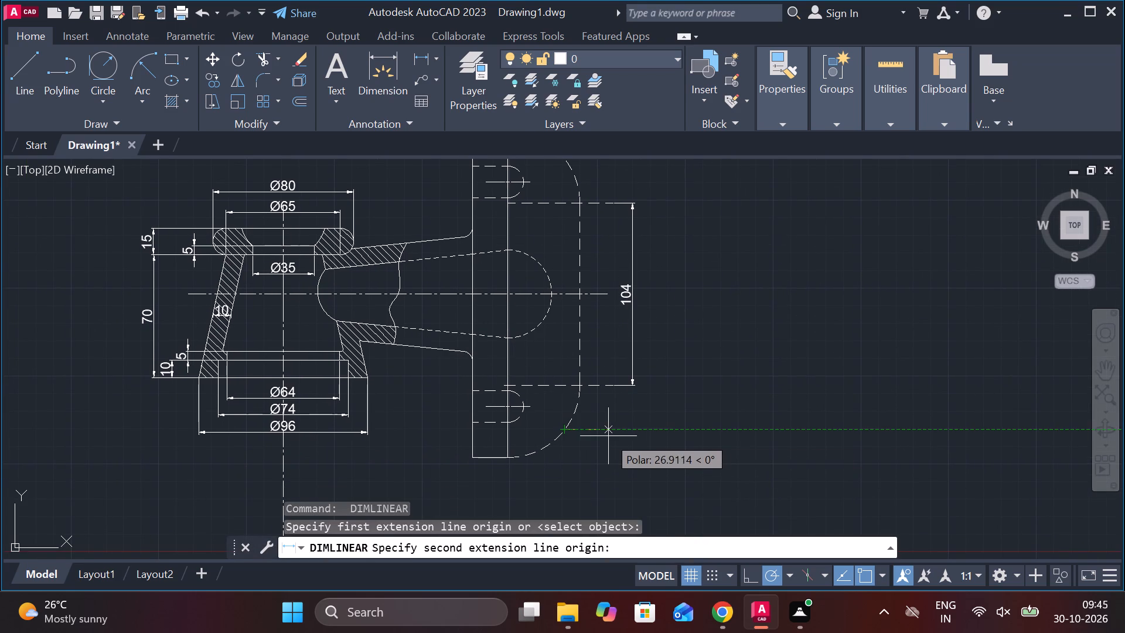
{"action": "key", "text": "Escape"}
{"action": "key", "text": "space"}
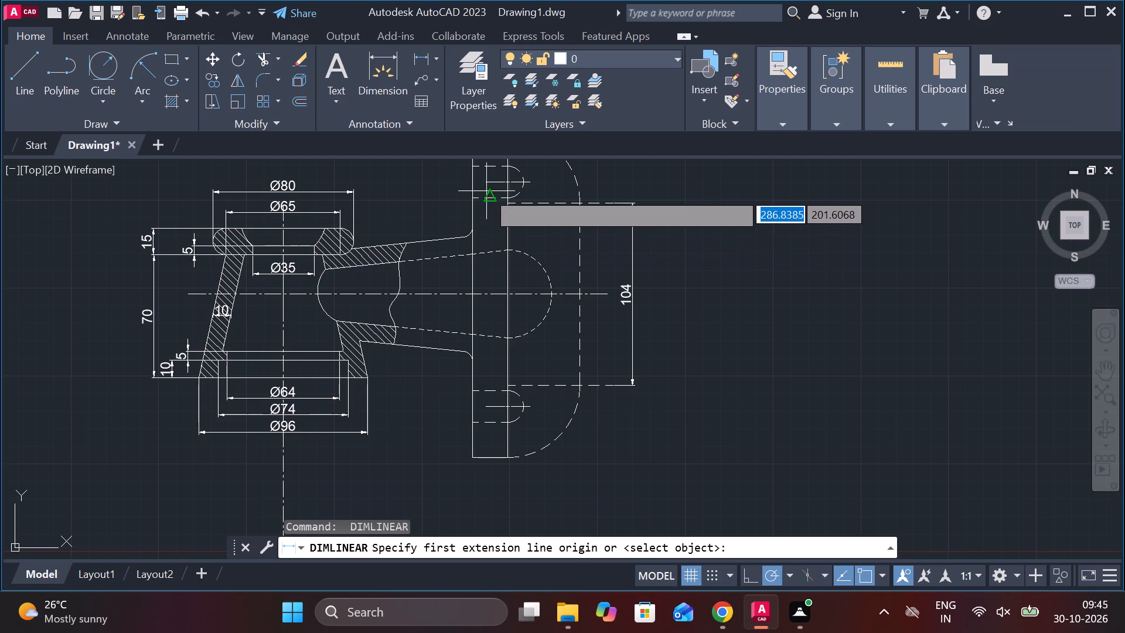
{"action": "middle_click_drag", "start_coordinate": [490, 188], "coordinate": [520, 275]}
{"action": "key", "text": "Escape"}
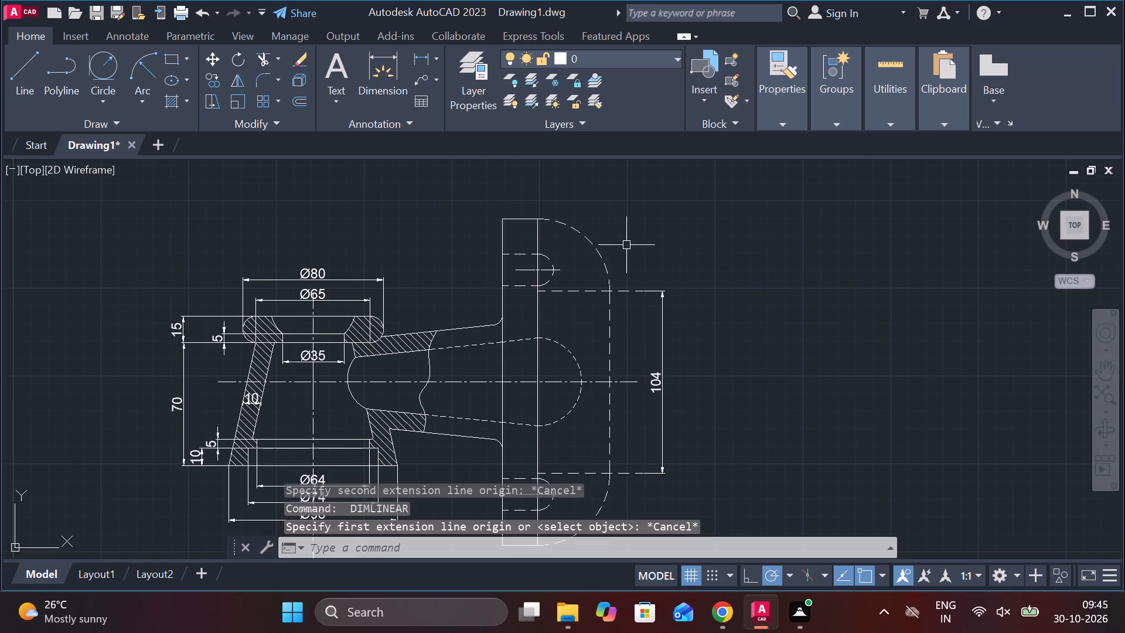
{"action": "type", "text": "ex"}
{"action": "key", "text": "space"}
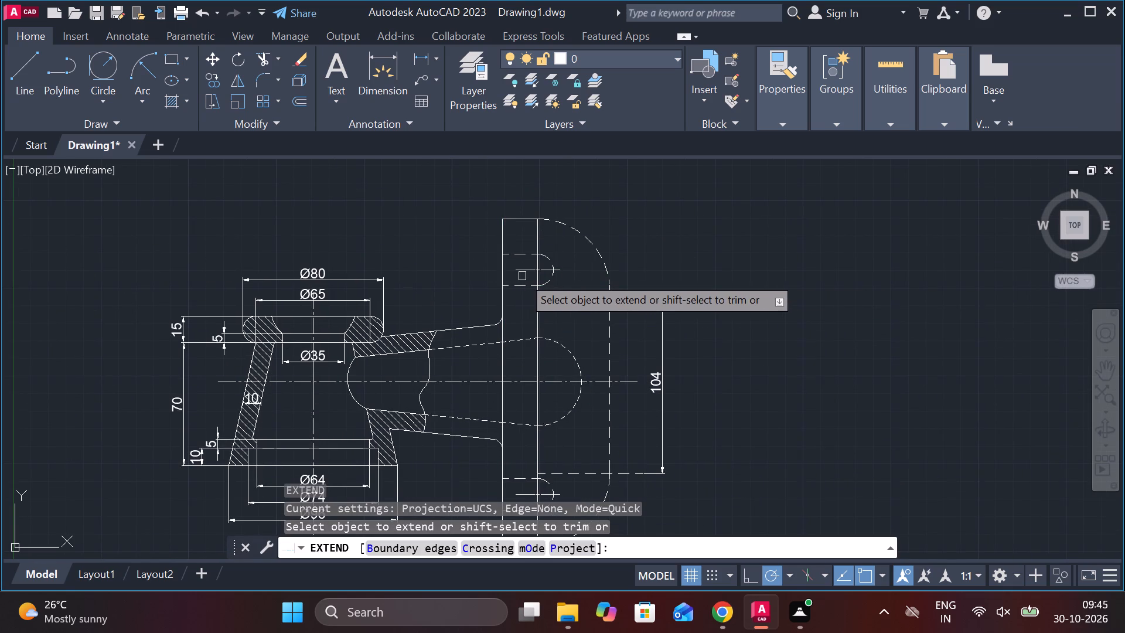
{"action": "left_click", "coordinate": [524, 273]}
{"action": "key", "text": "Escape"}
Stretch the centre lines of the flange's upper and lower slots past its body-side face, the lower one by about 18 mm.
{"action": "left_click", "coordinate": [537, 270]}
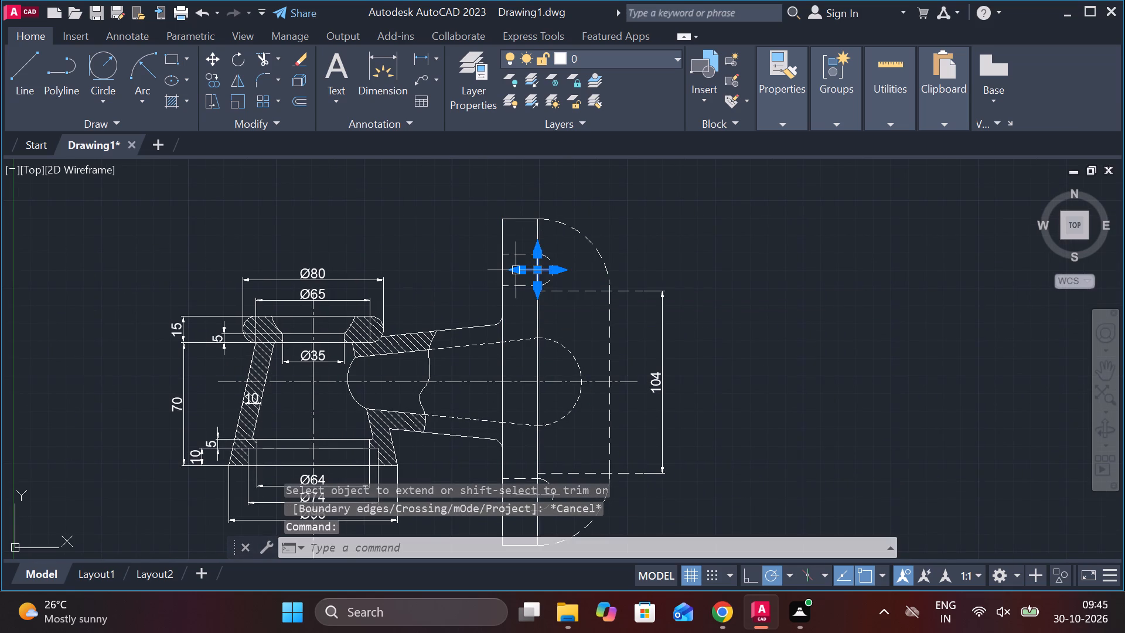
{"action": "left_click", "coordinate": [513, 270]}
{"action": "left_click", "coordinate": [474, 267]}
{"action": "key", "text": "Escape"}
{"action": "scroll", "coordinate": [565, 292], "scroll_direction": "down", "scroll_amount": 2}
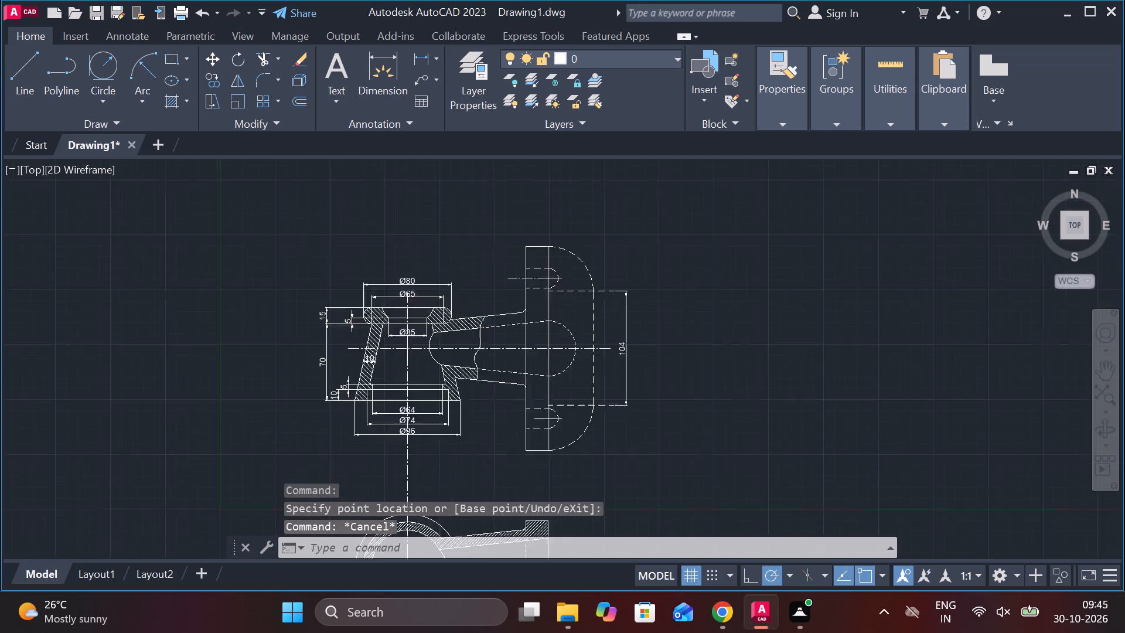
{"action": "middle_click_drag", "start_coordinate": [539, 412], "coordinate": [506, 353]}
{"action": "scroll", "coordinate": [521, 336], "scroll_direction": "up", "scroll_amount": 3}
{"action": "middle_click_drag", "start_coordinate": [480, 216], "coordinate": [492, 242]}
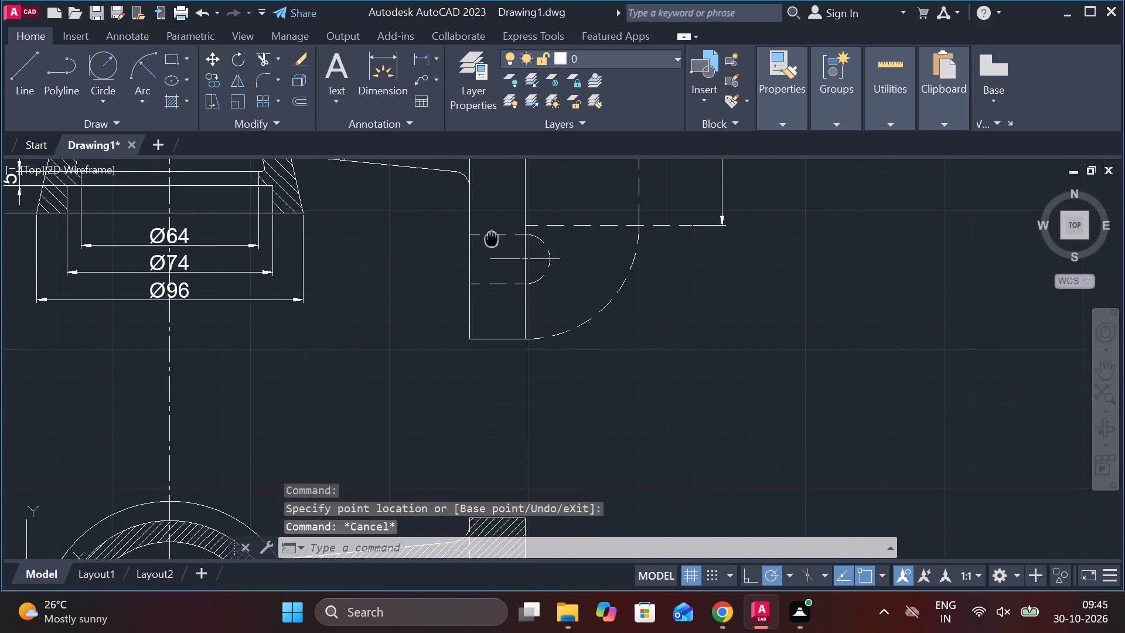
{"action": "middle_click_drag", "start_coordinate": [492, 242], "coordinate": [495, 250]}
{"action": "left_click", "coordinate": [518, 274]}
{"action": "left_click", "coordinate": [489, 277]}
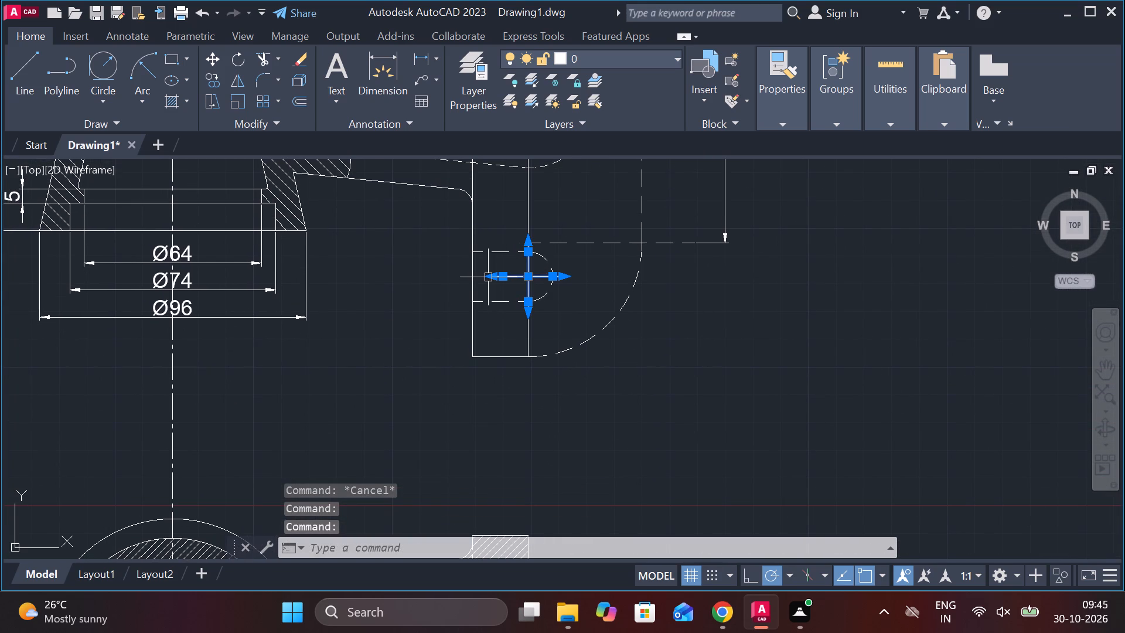
{"action": "left_click", "coordinate": [493, 277]}
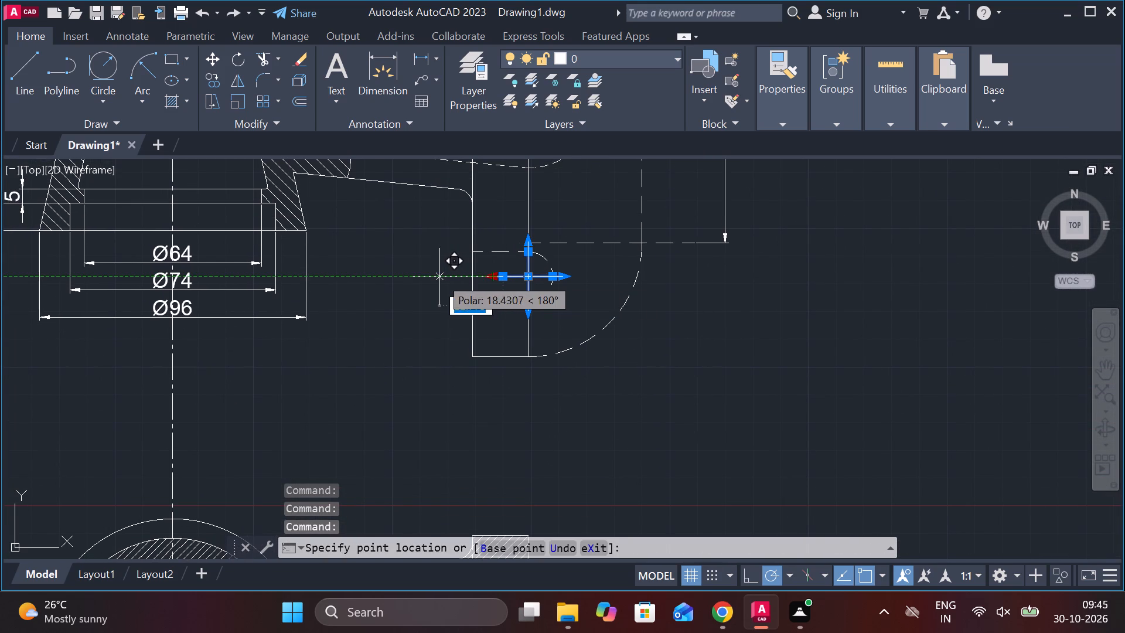
{"action": "left_click", "coordinate": [439, 277]}
{"action": "key", "text": "Escape"}
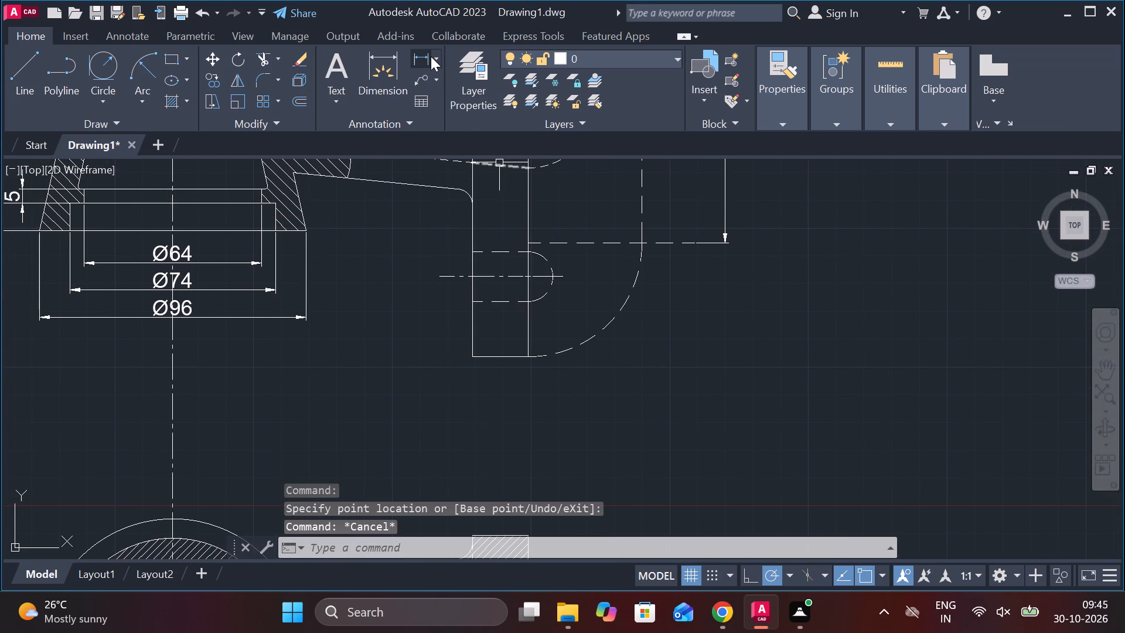
Add a vertical linear dimension between the stretched ends of the two slot centre lines, placed between the hatched body and the flange.
{"action": "left_click", "coordinate": [429, 56]}
{"action": "left_click", "coordinate": [450, 273]}
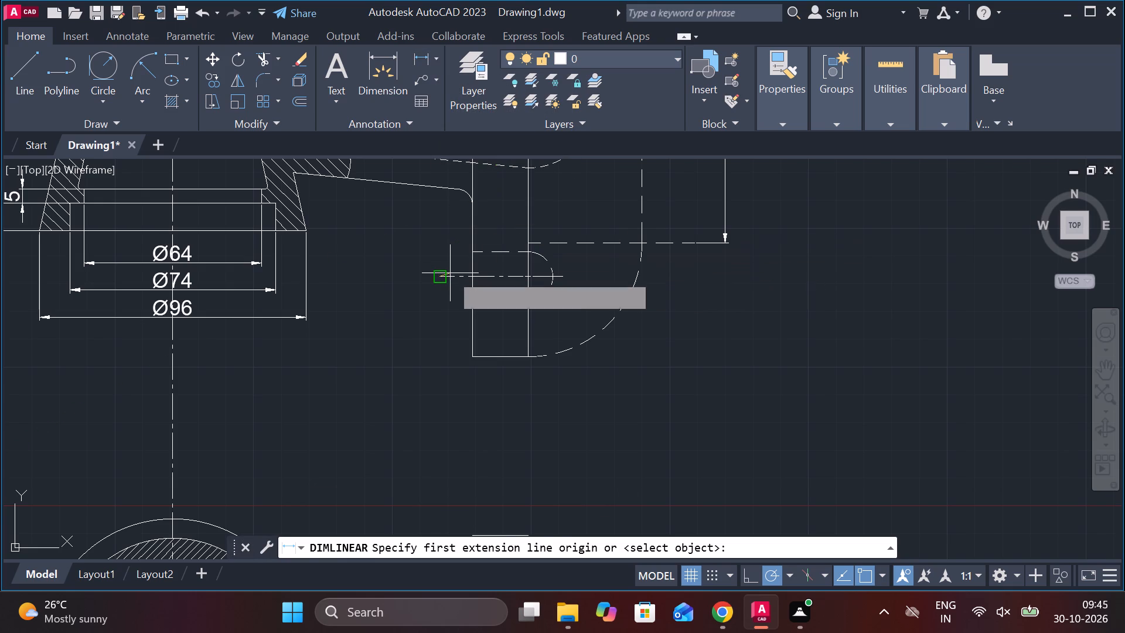
{"action": "scroll", "coordinate": [449, 254], "scroll_direction": "down", "scroll_amount": 3}
{"action": "middle_click_drag", "start_coordinate": [450, 256], "coordinate": [455, 288]}
{"action": "scroll", "coordinate": [452, 246], "scroll_direction": "up", "scroll_amount": 2}
{"action": "middle_click_drag", "start_coordinate": [462, 224], "coordinate": [481, 314]}
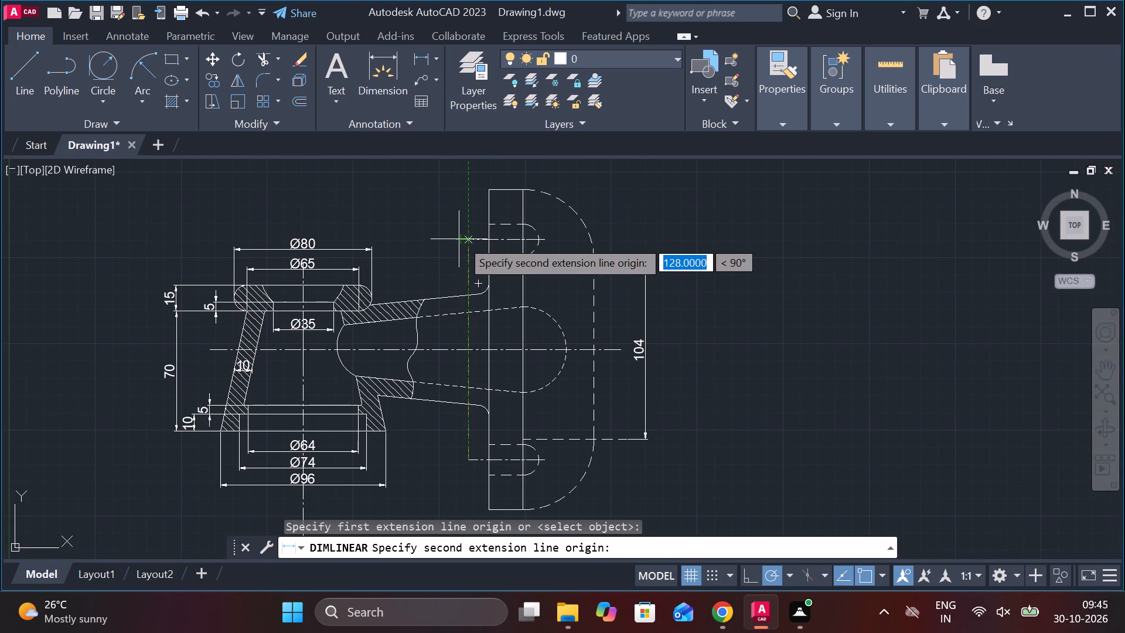
{"action": "left_click", "coordinate": [470, 236]}
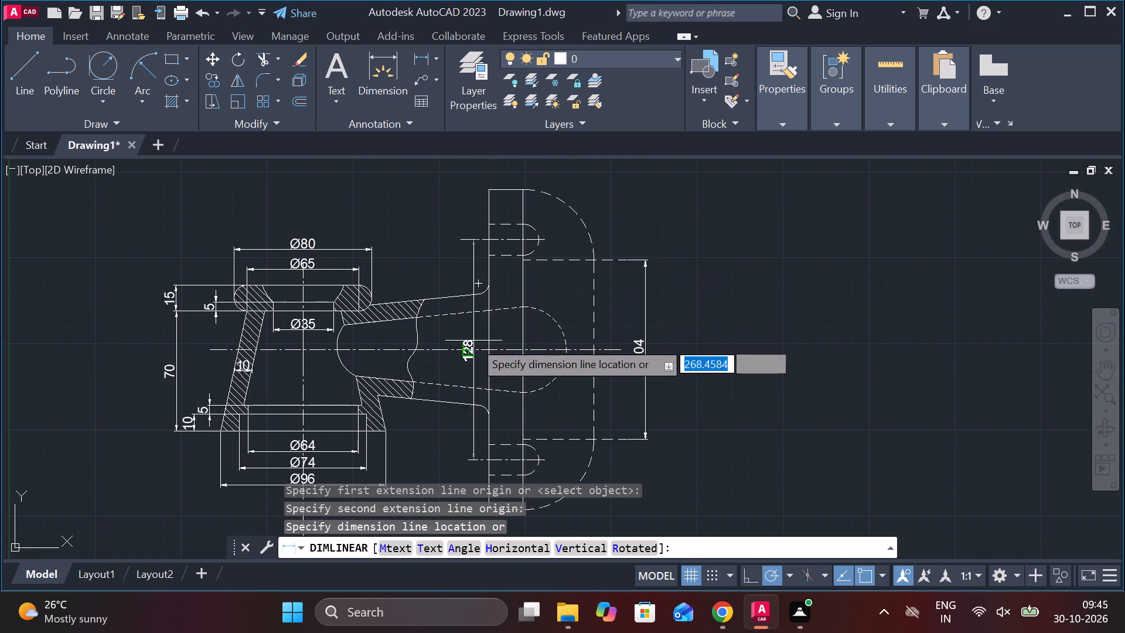
{"action": "scroll", "coordinate": [473, 341], "scroll_direction": "up", "scroll_amount": 3}
{"action": "left_click", "coordinate": [411, 336]}
{"action": "scroll", "coordinate": [411, 336], "scroll_direction": "down", "scroll_amount": 3}
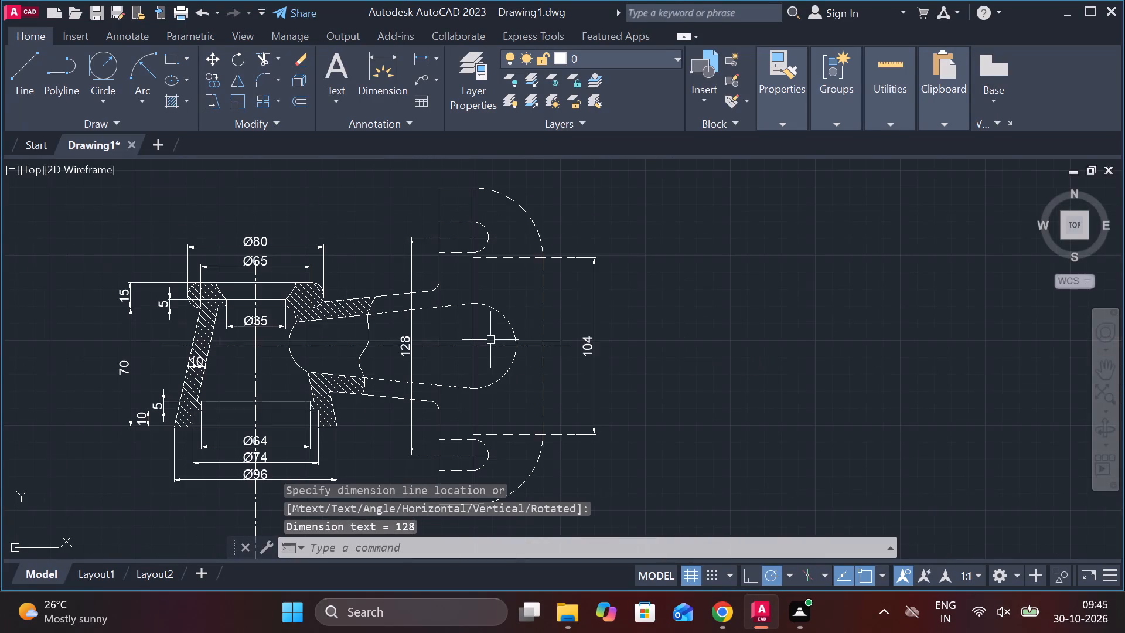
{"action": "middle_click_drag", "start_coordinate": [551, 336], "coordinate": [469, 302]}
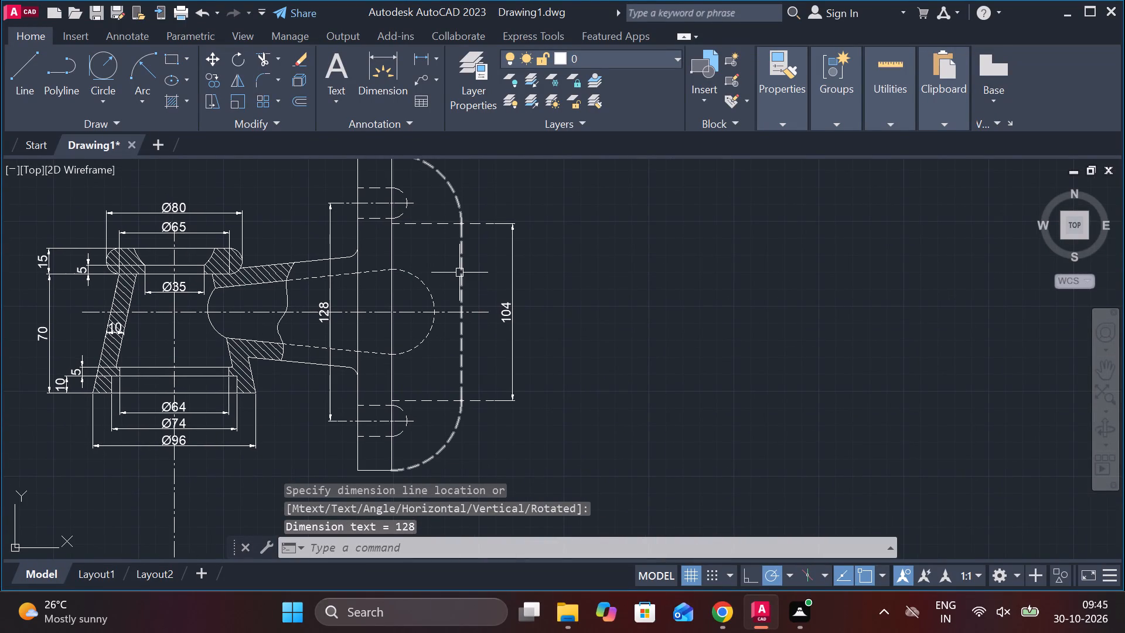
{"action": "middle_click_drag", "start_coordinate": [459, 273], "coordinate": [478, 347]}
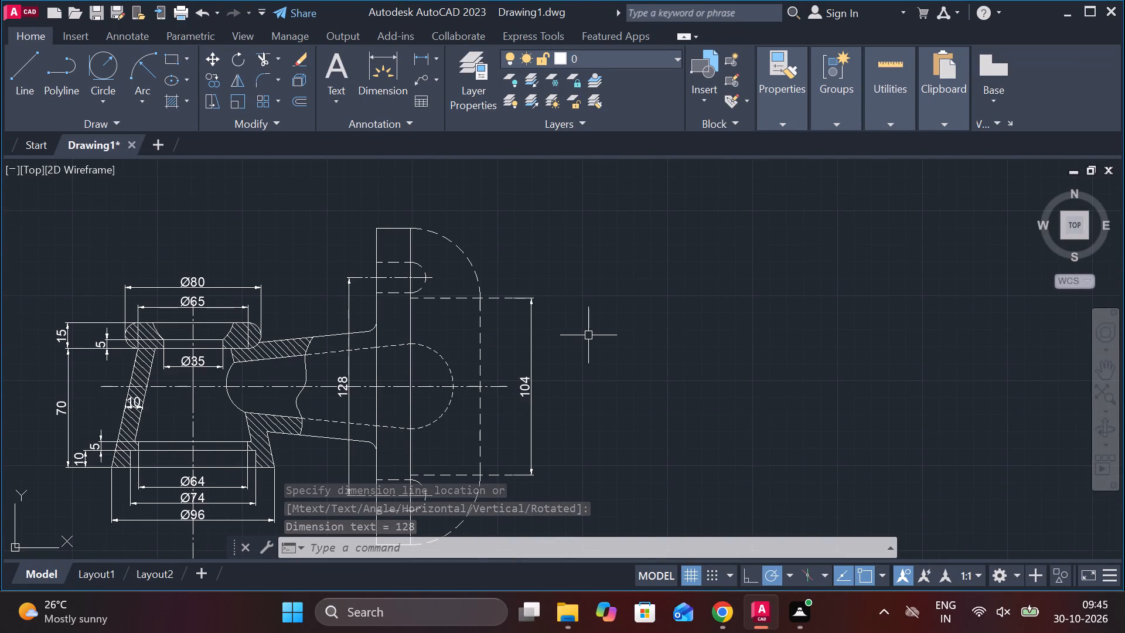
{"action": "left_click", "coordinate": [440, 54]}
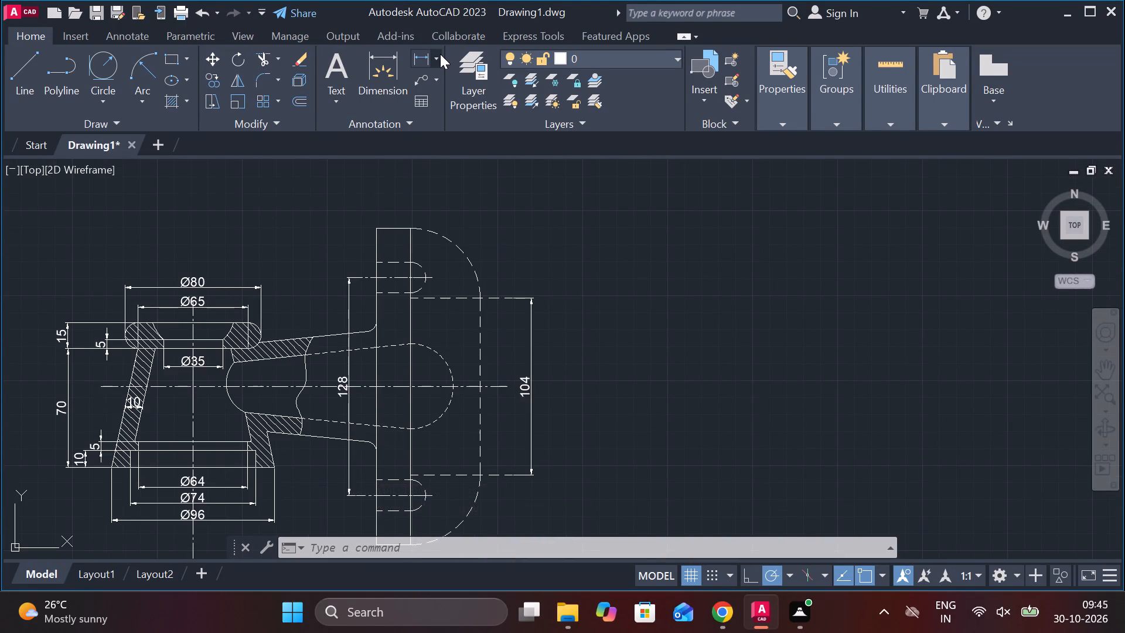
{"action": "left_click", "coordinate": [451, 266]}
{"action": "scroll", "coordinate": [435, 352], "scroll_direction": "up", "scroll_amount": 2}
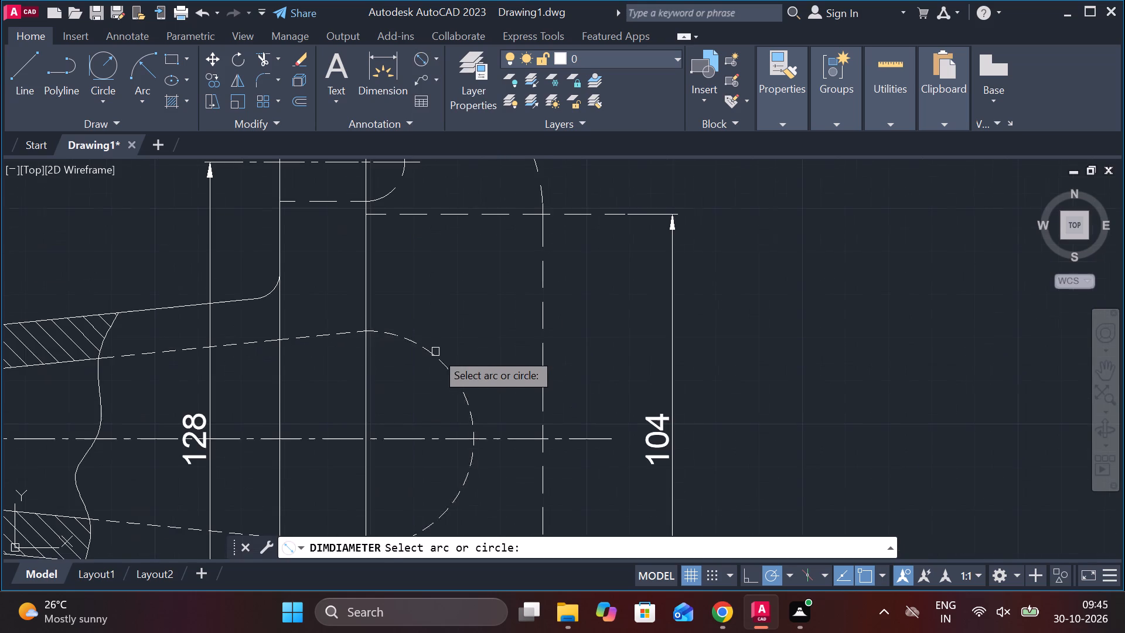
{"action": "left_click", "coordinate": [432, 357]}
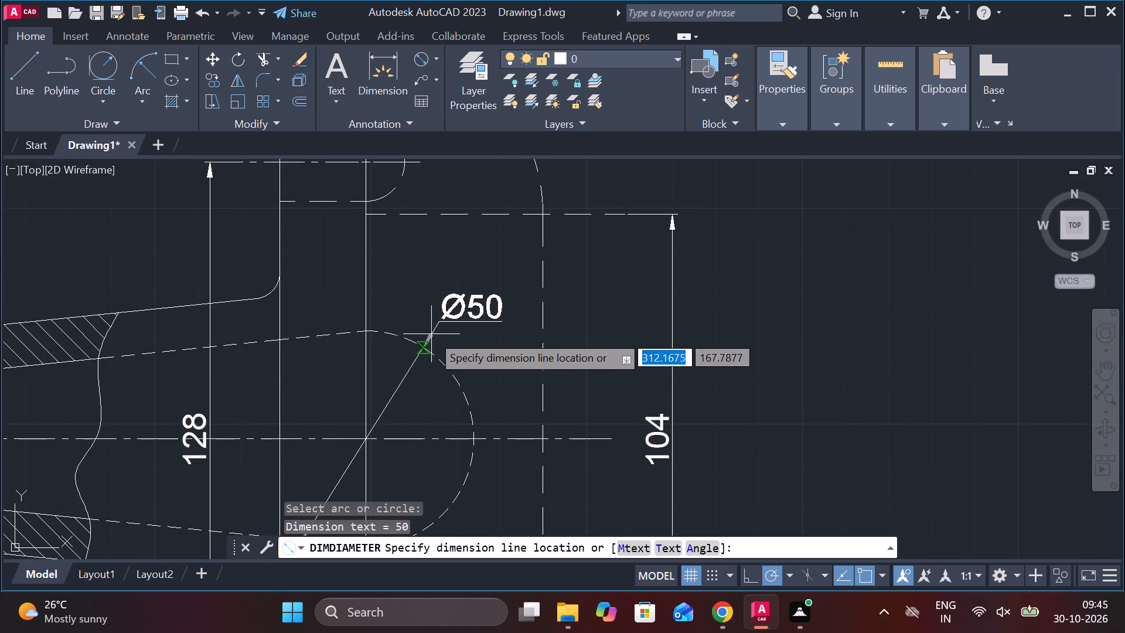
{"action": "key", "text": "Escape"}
Modify the ISO-25 dimension style to turn off drawing the dimension line between extension lines, and set the style current.
{"action": "type", "text": "d"}
{"action": "key", "text": "space"}
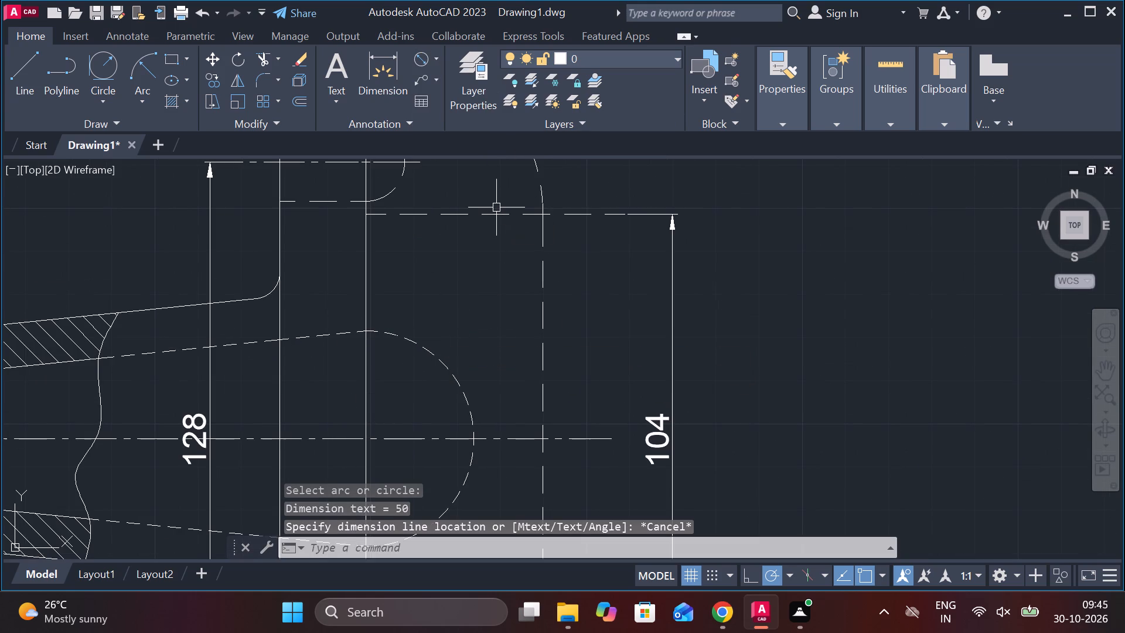
{"action": "left_click", "coordinate": [728, 260]}
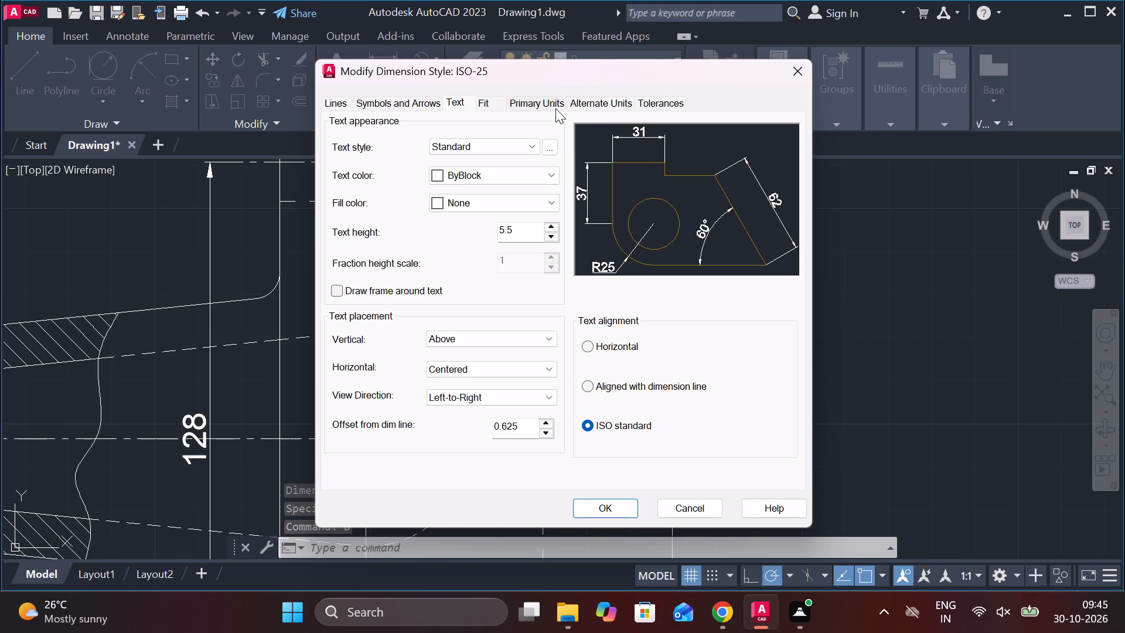
{"action": "left_click", "coordinate": [482, 101]}
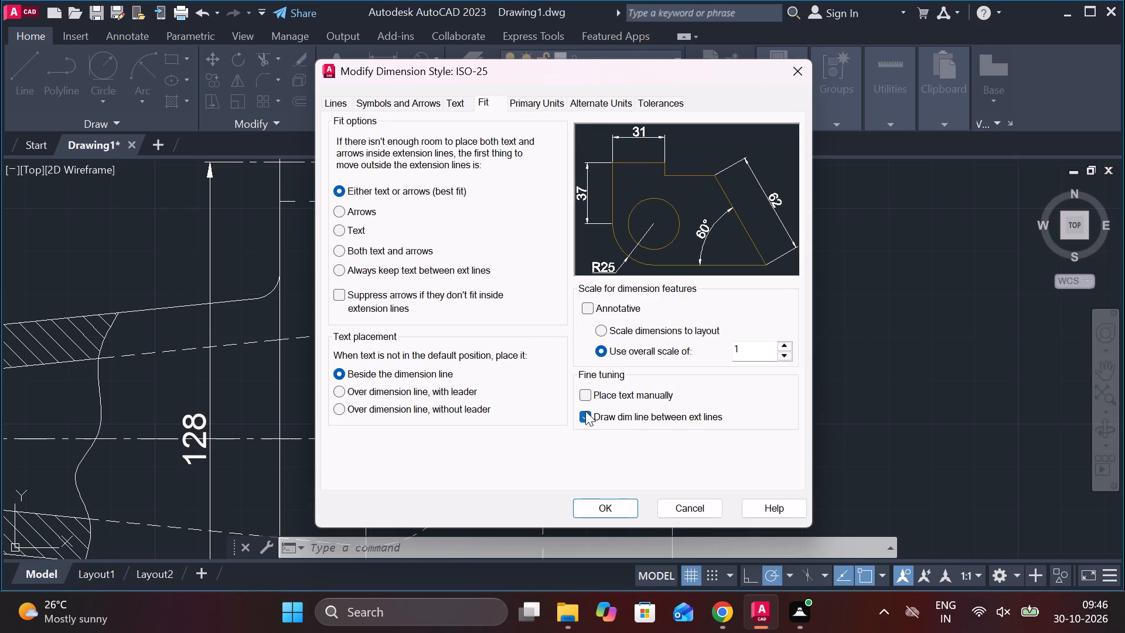
{"action": "left_click", "coordinate": [585, 411]}
{"action": "left_click", "coordinate": [595, 508]}
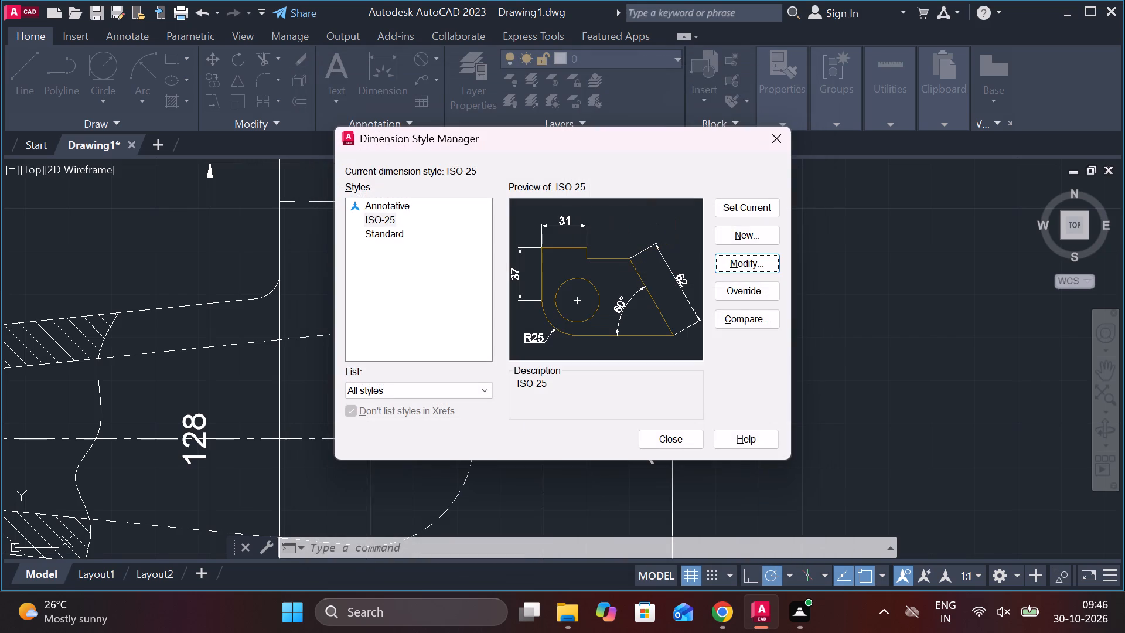
{"action": "left_click", "coordinate": [765, 208]}
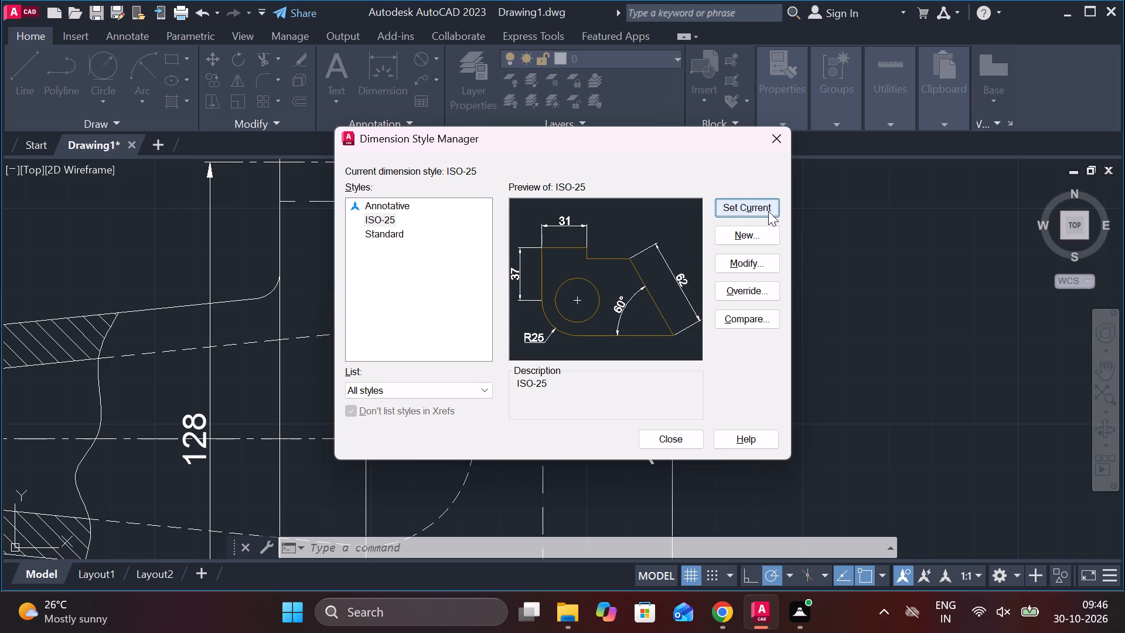
{"action": "left_click", "coordinate": [694, 441]}
Add a diameter dimension to the large dashed arc at the flange's middle, with its text just outside the arc's upper part.
{"action": "left_click", "coordinate": [418, 59]}
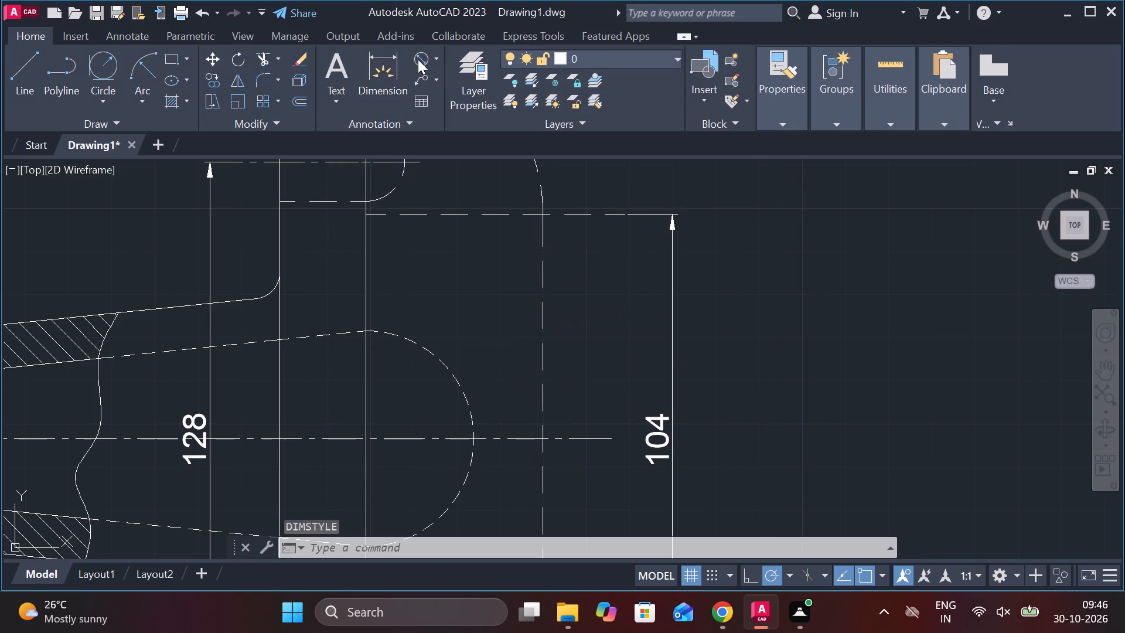
{"action": "left_click", "coordinate": [435, 359]}
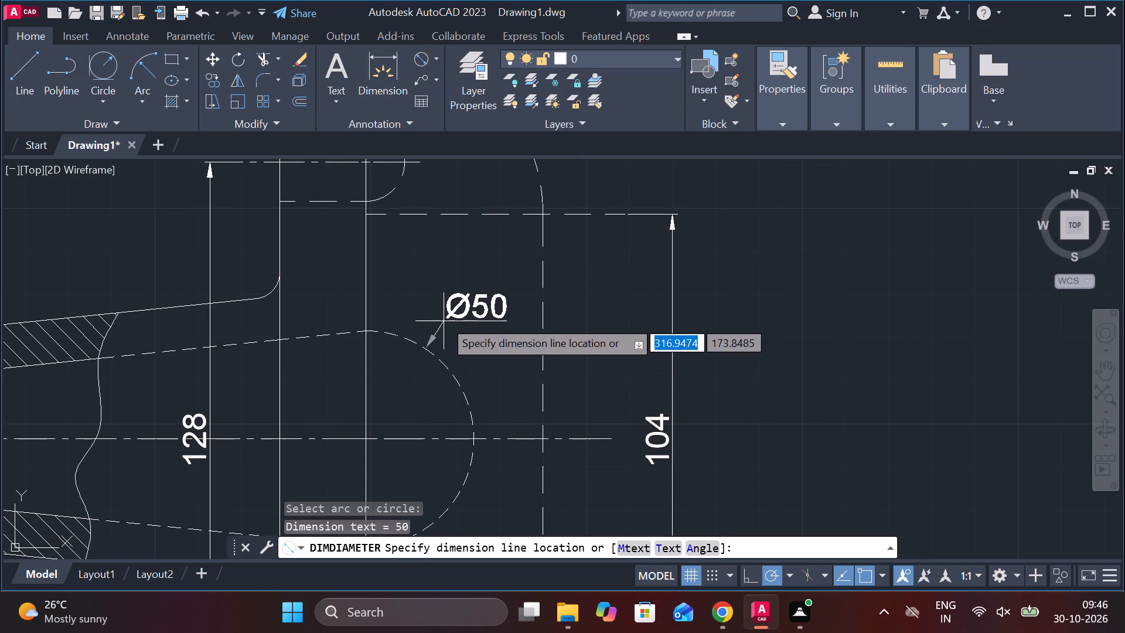
{"action": "left_click", "coordinate": [444, 315]}
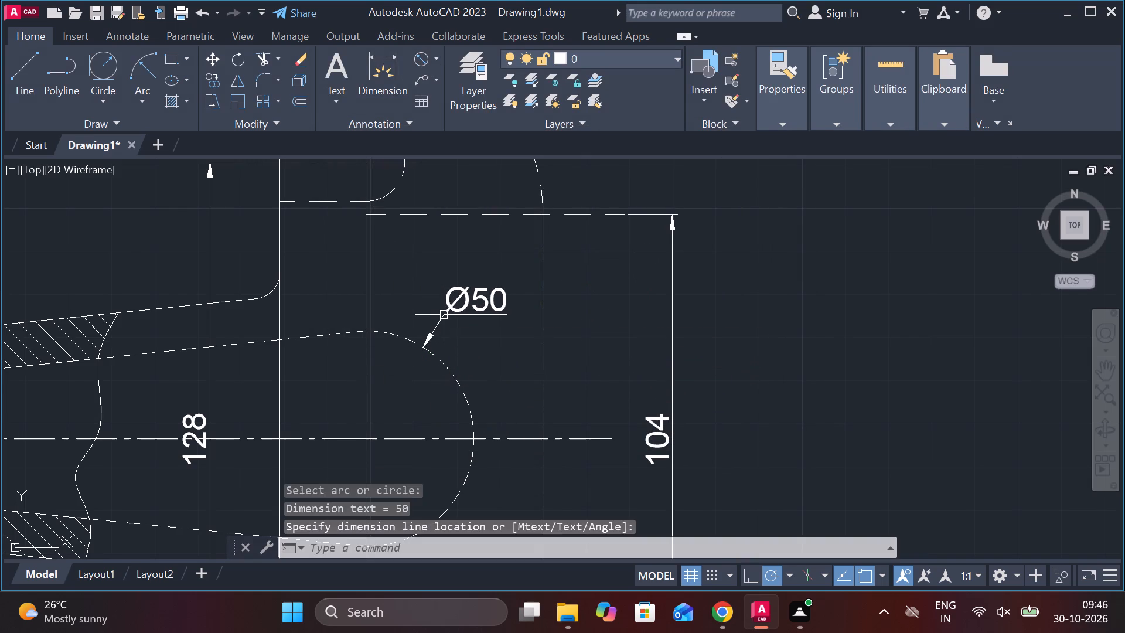
Add a radius dimension to the lower dashed corner arc of the flange's outline, with its text just outside the arc.
{"action": "middle_click_drag", "start_coordinate": [454, 321], "coordinate": [458, 391]}
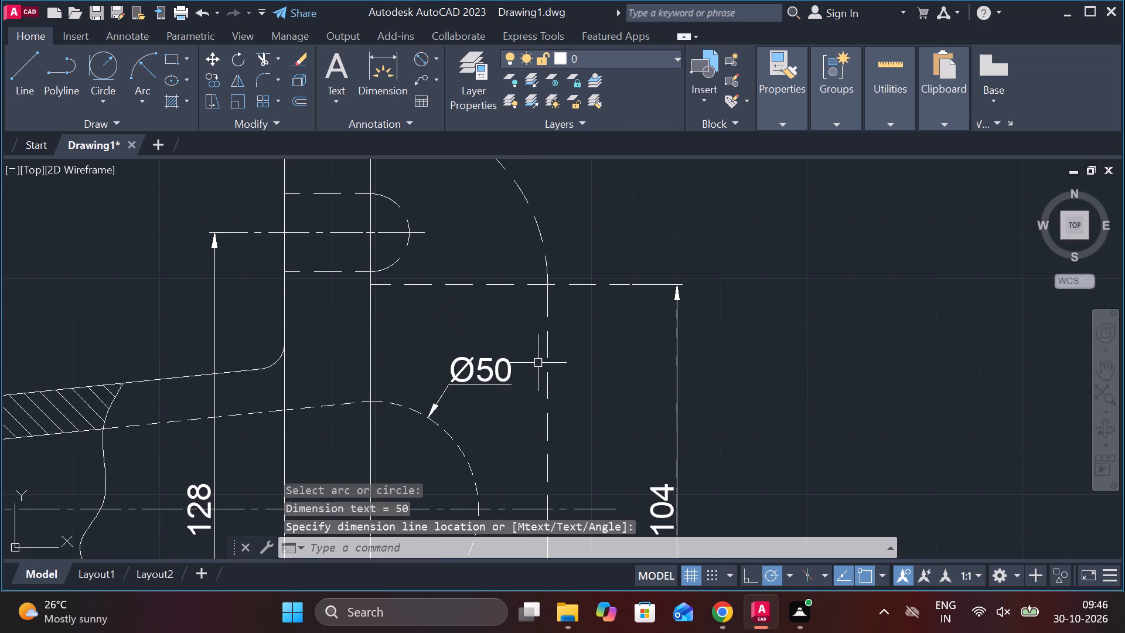
{"action": "scroll", "coordinate": [538, 359], "scroll_direction": "down", "scroll_amount": 2}
{"action": "middle_click_drag", "start_coordinate": [537, 403], "coordinate": [504, 266]}
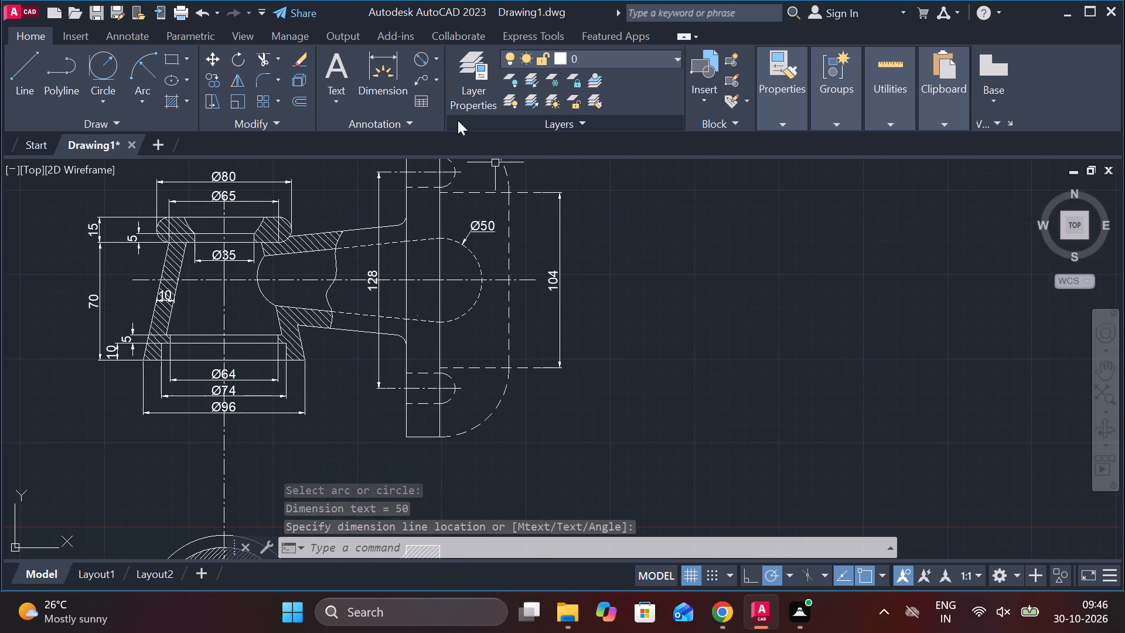
{"action": "left_click", "coordinate": [439, 54]}
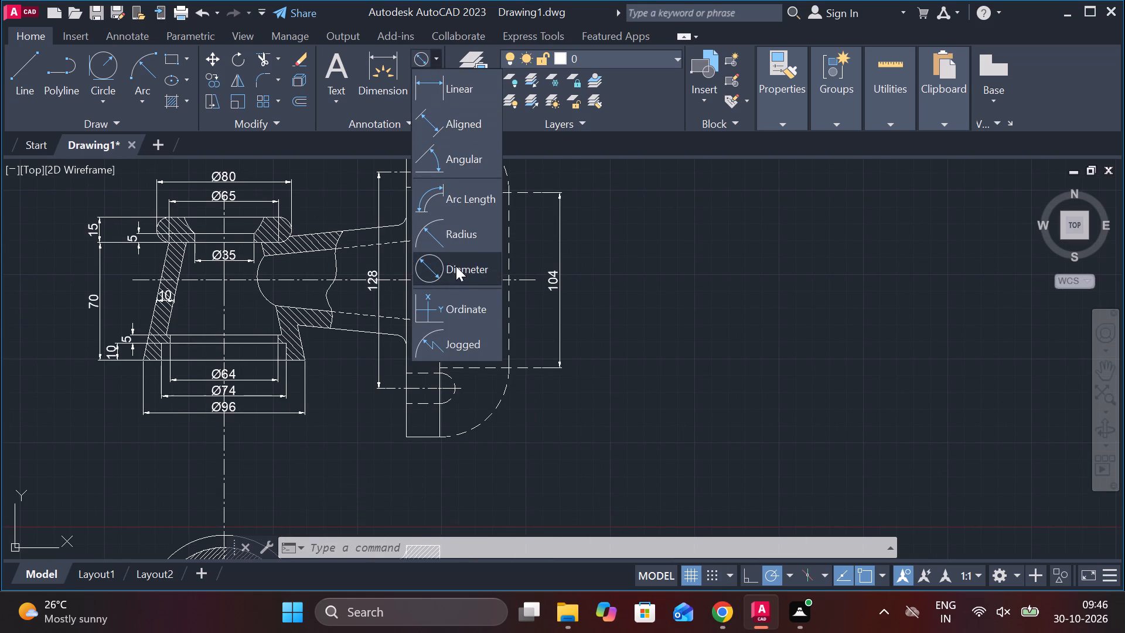
{"action": "left_click", "coordinate": [458, 248]}
{"action": "left_click", "coordinate": [495, 416]}
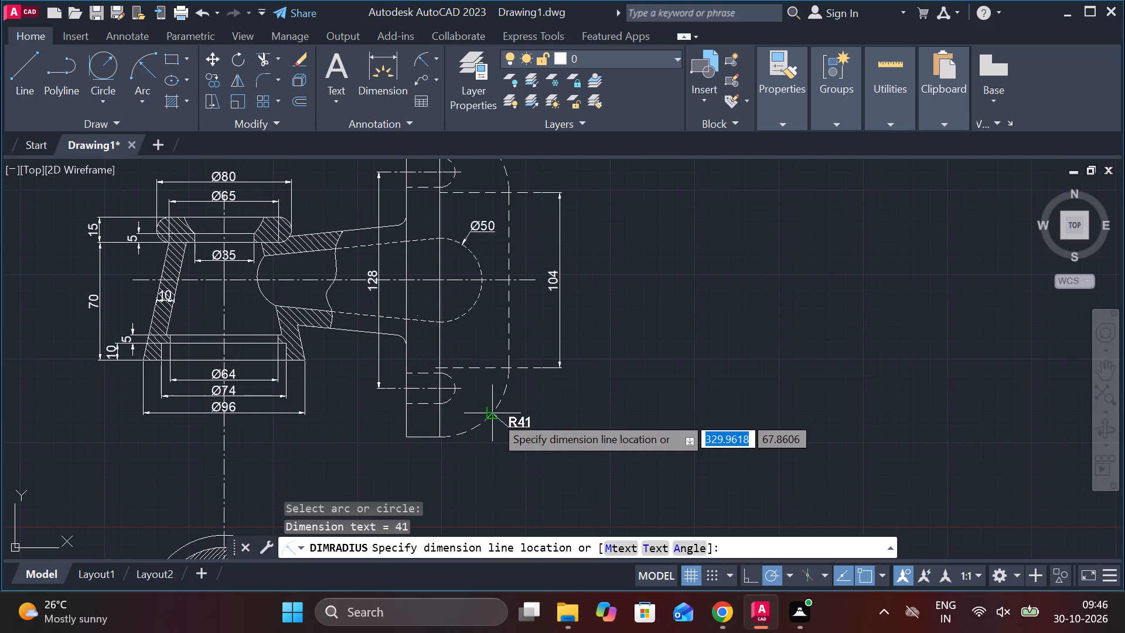
{"action": "left_click", "coordinate": [495, 416]}
Add a radius dimension to the rounded dashed end of the flange's upper slot, with its text above and outside the arc.
{"action": "middle_click_drag", "start_coordinate": [496, 324], "coordinate": [471, 501]}
{"action": "key", "text": "space"}
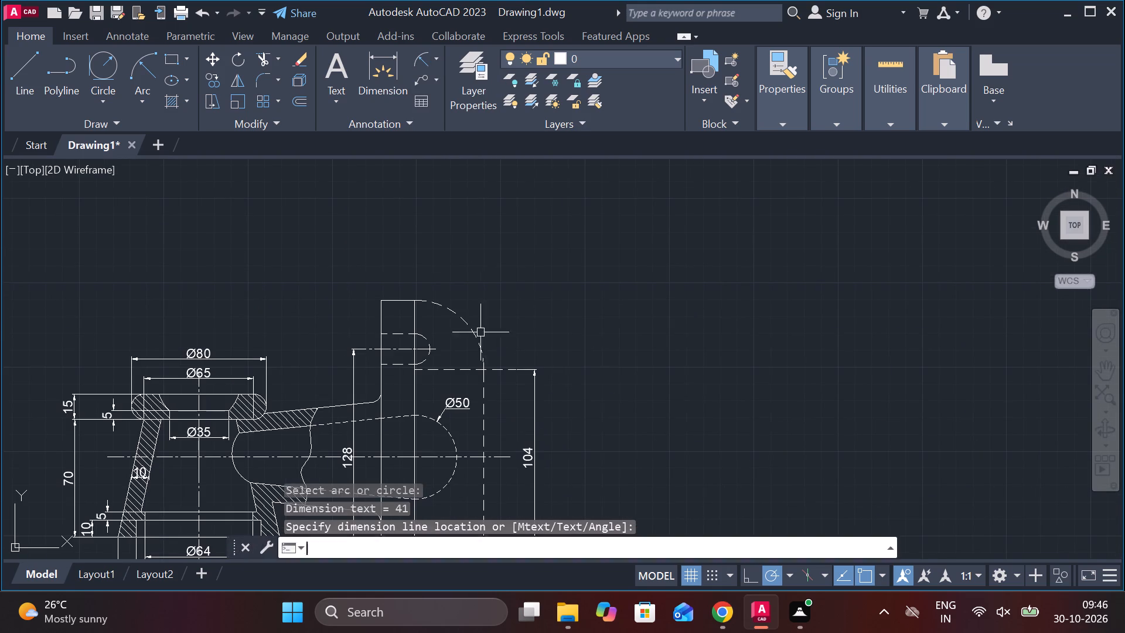
{"action": "left_click", "coordinate": [421, 336]}
{"action": "scroll", "coordinate": [442, 328], "scroll_direction": "up", "scroll_amount": 3}
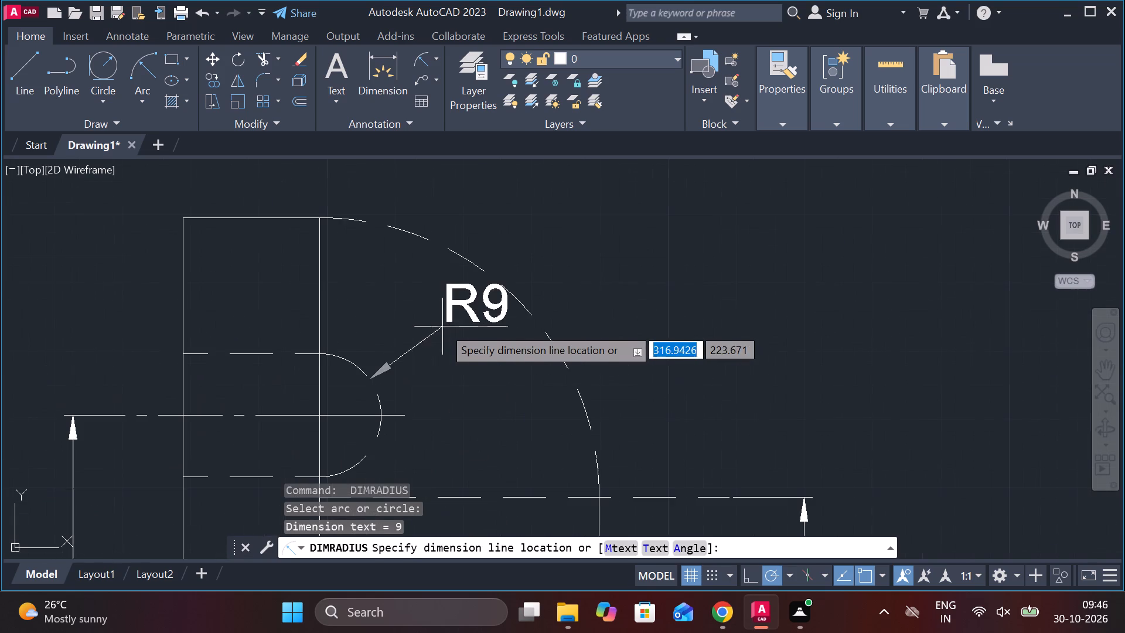
{"action": "left_click", "coordinate": [415, 334]}
{"action": "scroll", "coordinate": [630, 365], "scroll_direction": "down", "scroll_amount": 1}
{"action": "middle_click_drag", "start_coordinate": [424, 346], "coordinate": [501, 216]}
{"action": "scroll", "coordinate": [455, 367], "scroll_direction": "up", "scroll_amount": 1}
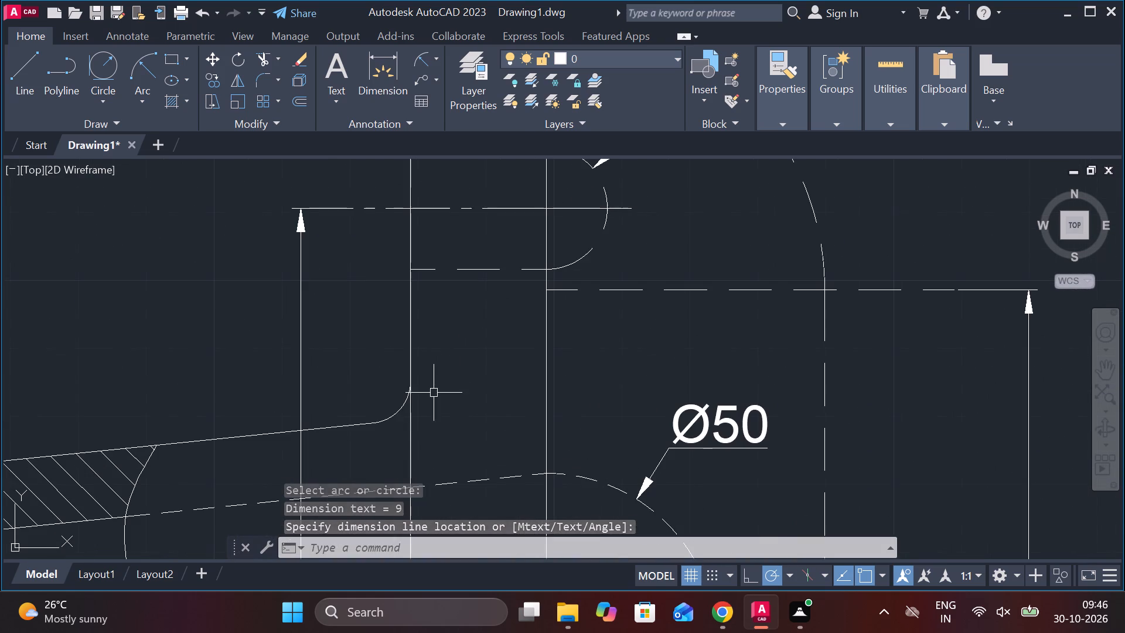
Add a radius dimension to the upper fillet where the arm meets the flange in the upper view, with its text outside the arc.
{"action": "key", "text": "space"}
{"action": "left_click", "coordinate": [403, 410]}
{"action": "left_click", "coordinate": [391, 397]}
Draw a section-arrow stem about 12 mm down from near the horizontal centreline's left end, ending in a short arrowhead side at 60°.
{"action": "scroll", "coordinate": [391, 397], "scroll_direction": "down", "scroll_amount": 2}
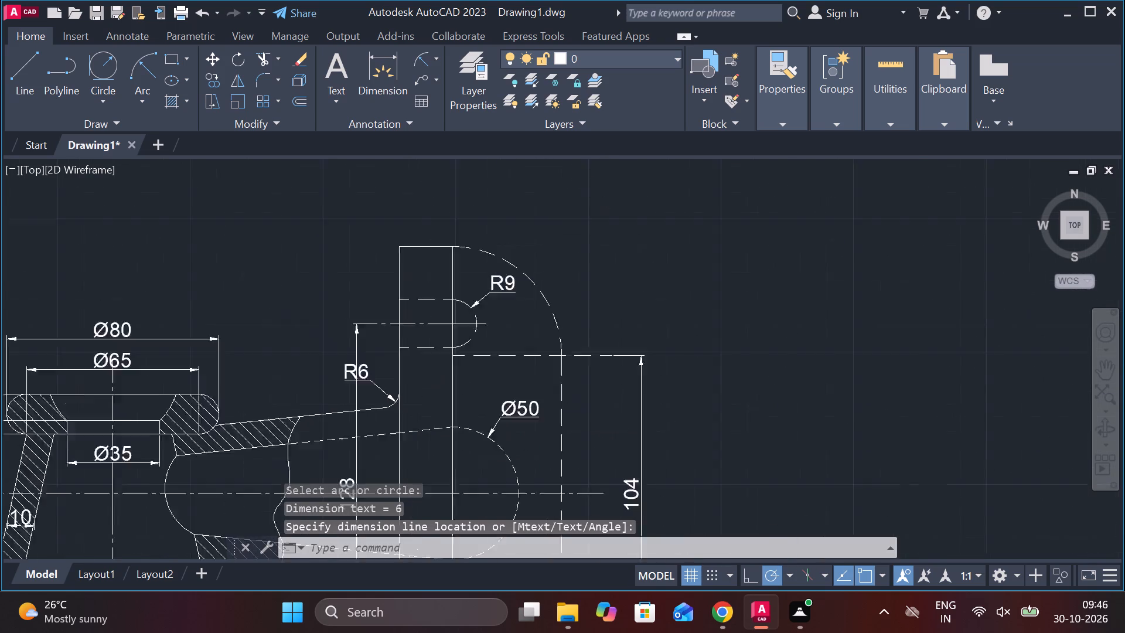
{"action": "scroll", "coordinate": [391, 397], "scroll_direction": "down", "scroll_amount": 3}
{"action": "middle_click_drag", "start_coordinate": [499, 409], "coordinate": [538, 280]}
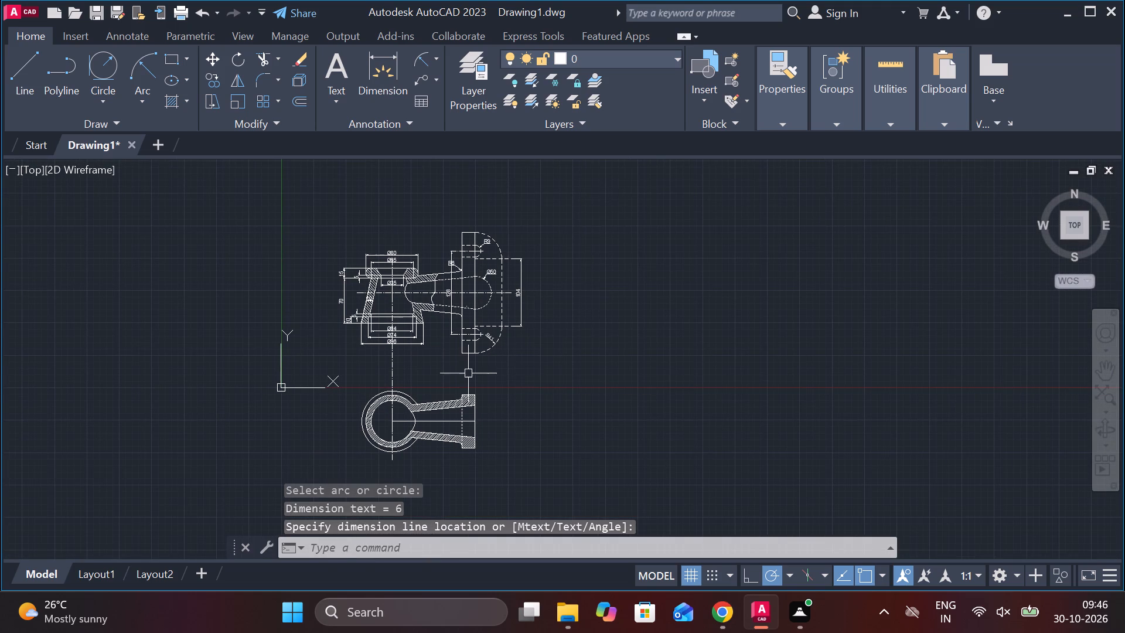
{"action": "scroll", "coordinate": [380, 375], "scroll_direction": "up", "scroll_amount": 1}
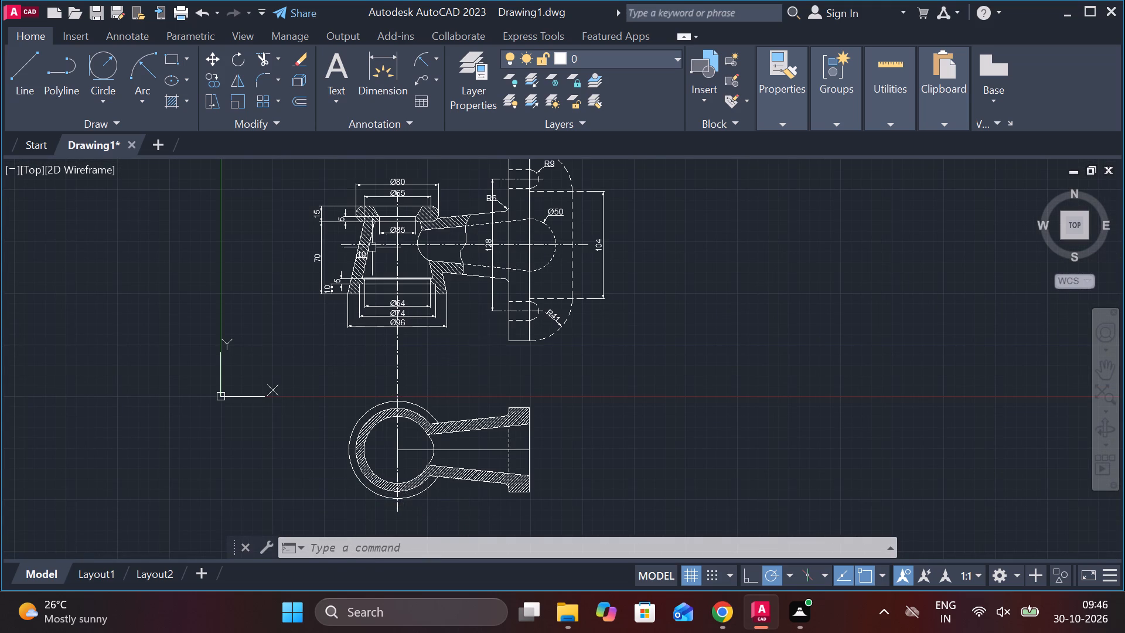
{"action": "scroll", "coordinate": [368, 238], "scroll_direction": "up", "scroll_amount": 3}
{"action": "middle_click_drag", "start_coordinate": [391, 274], "coordinate": [415, 280]}
{"action": "key", "text": "Escape"}
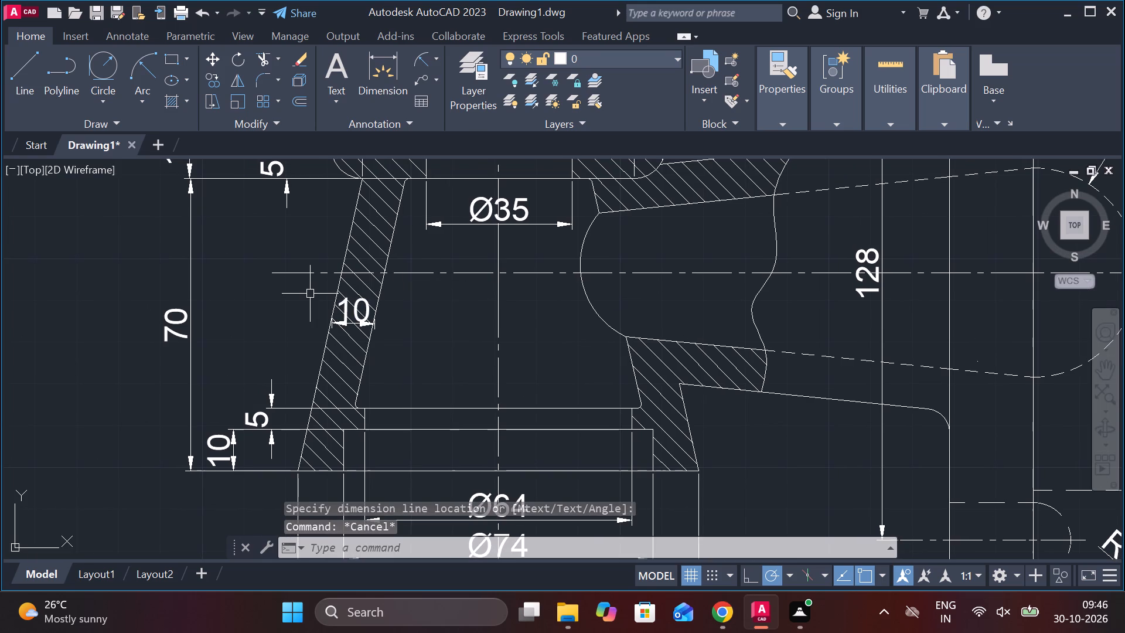
{"action": "key", "text": "l"}
{"action": "key", "text": "Return"}
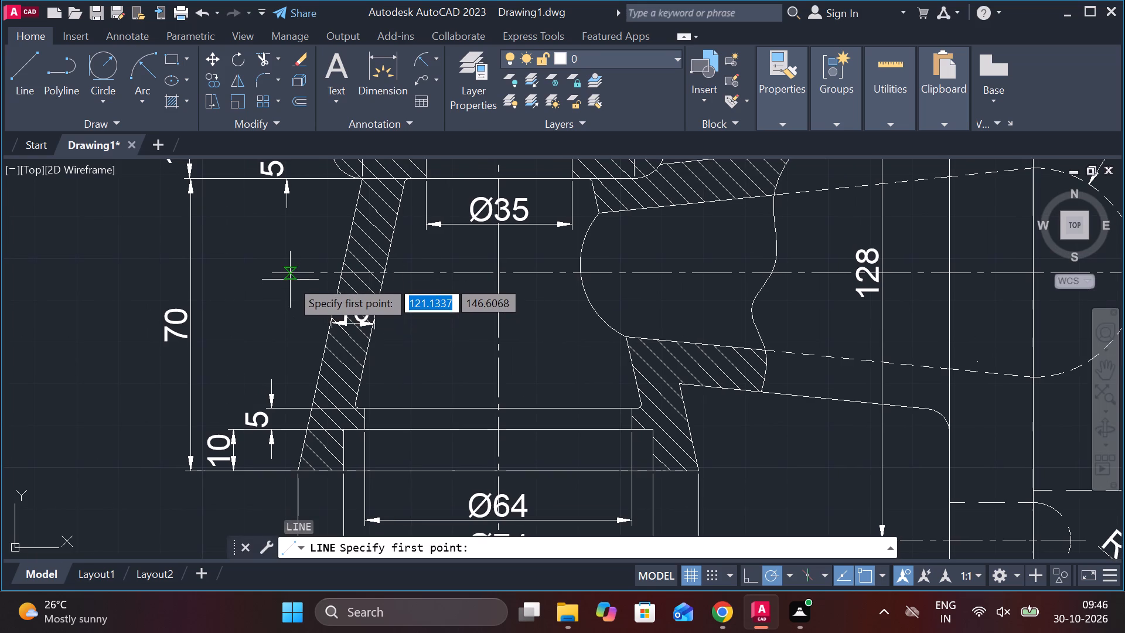
{"action": "left_click", "coordinate": [290, 280]}
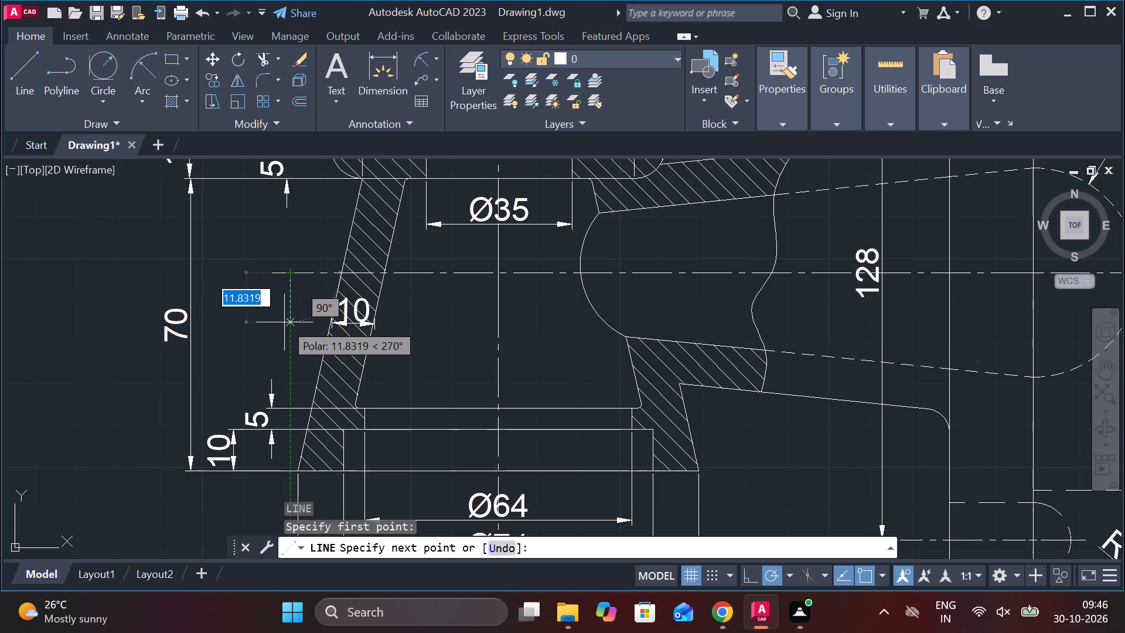
{"action": "left_click", "coordinate": [284, 322]}
{"action": "middle_click_drag", "start_coordinate": [296, 314], "coordinate": [323, 320]}
{"action": "scroll", "coordinate": [321, 319], "scroll_direction": "up", "scroll_amount": 1}
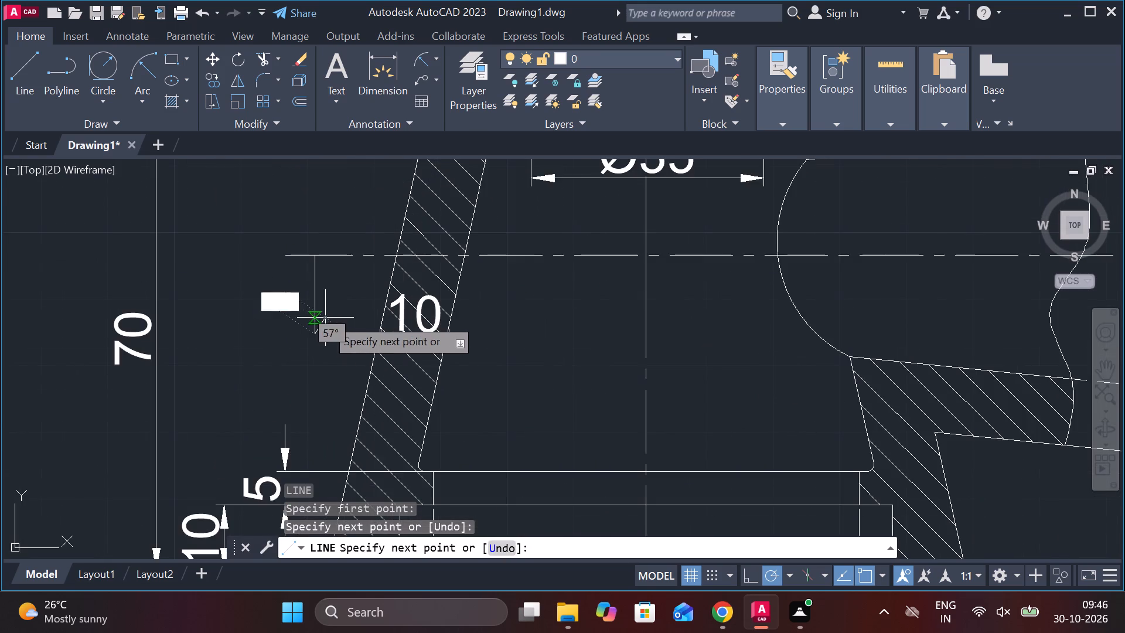
{"action": "scroll", "coordinate": [337, 295], "scroll_direction": "up", "scroll_amount": 2}
{"action": "left_click", "coordinate": [303, 354]}
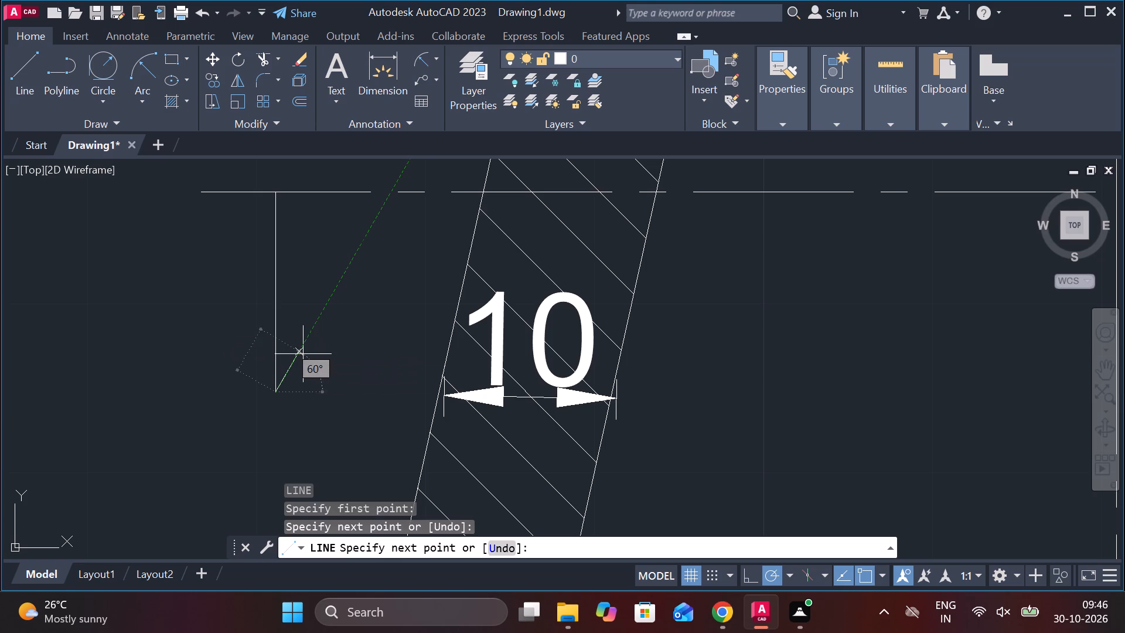
{"action": "key", "text": "Escape"}
Complete the triangular arrowhead by mirroring the slanted line about the stem, keeping the original, and closing the top with a horizontal line.
{"action": "left_click", "coordinate": [294, 360]}
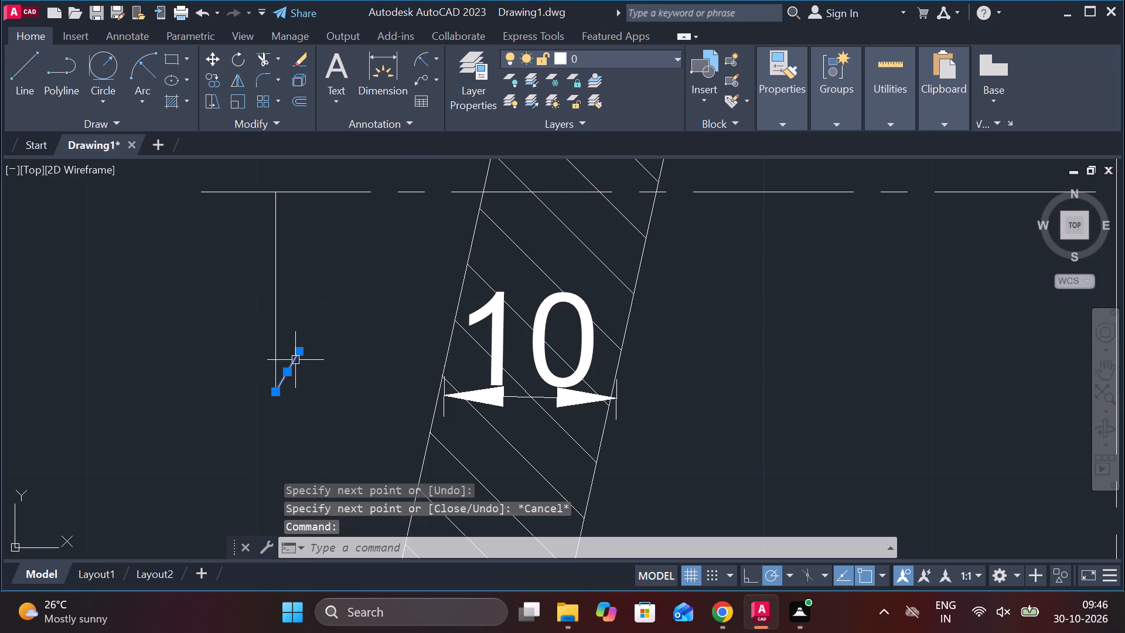
{"action": "type", "text": "mi"}
{"action": "key", "text": "Return"}
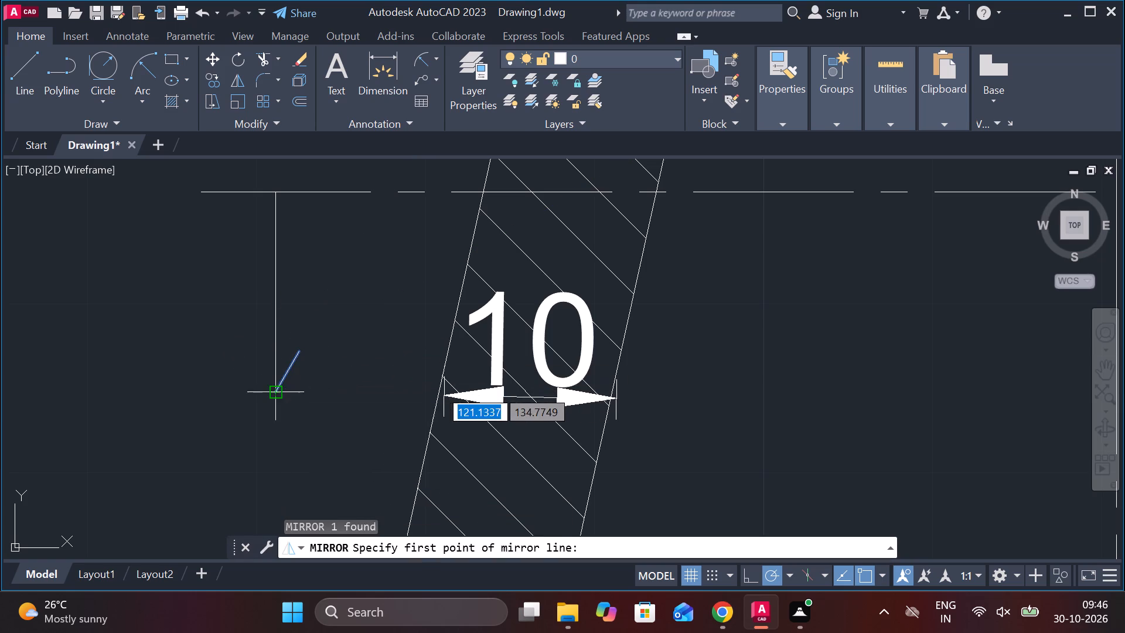
{"action": "left_click", "coordinate": [275, 389]}
{"action": "left_click", "coordinate": [279, 189]}
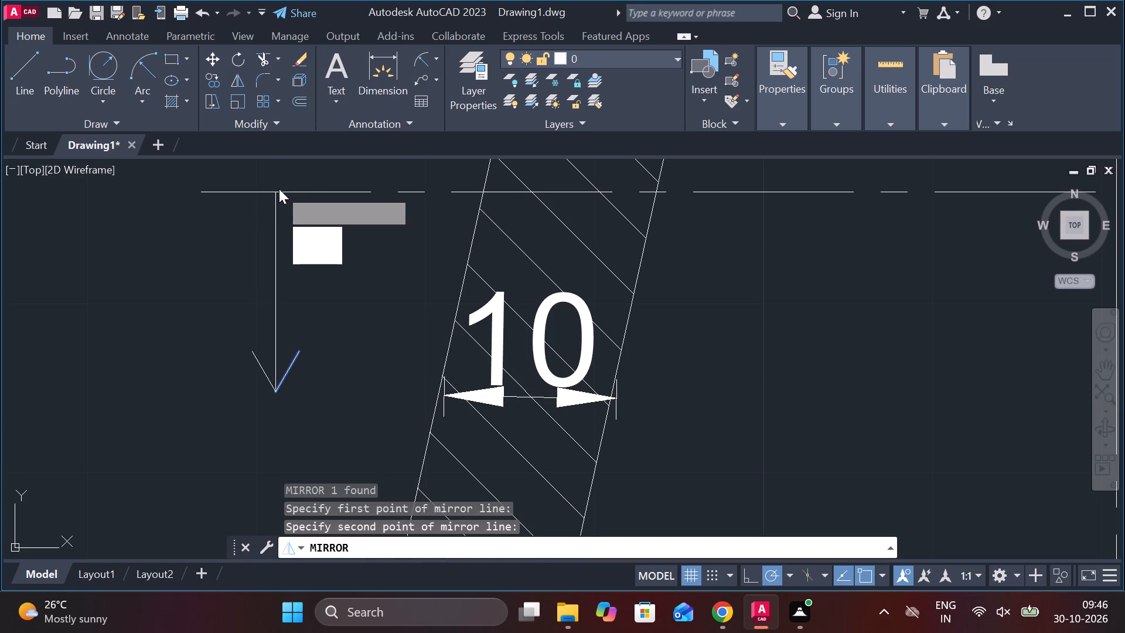
{"action": "left_click_drag", "start_coordinate": [328, 260], "coordinate": [279, 189]}
{"action": "key", "text": "l"}
{"action": "key", "text": "Return"}
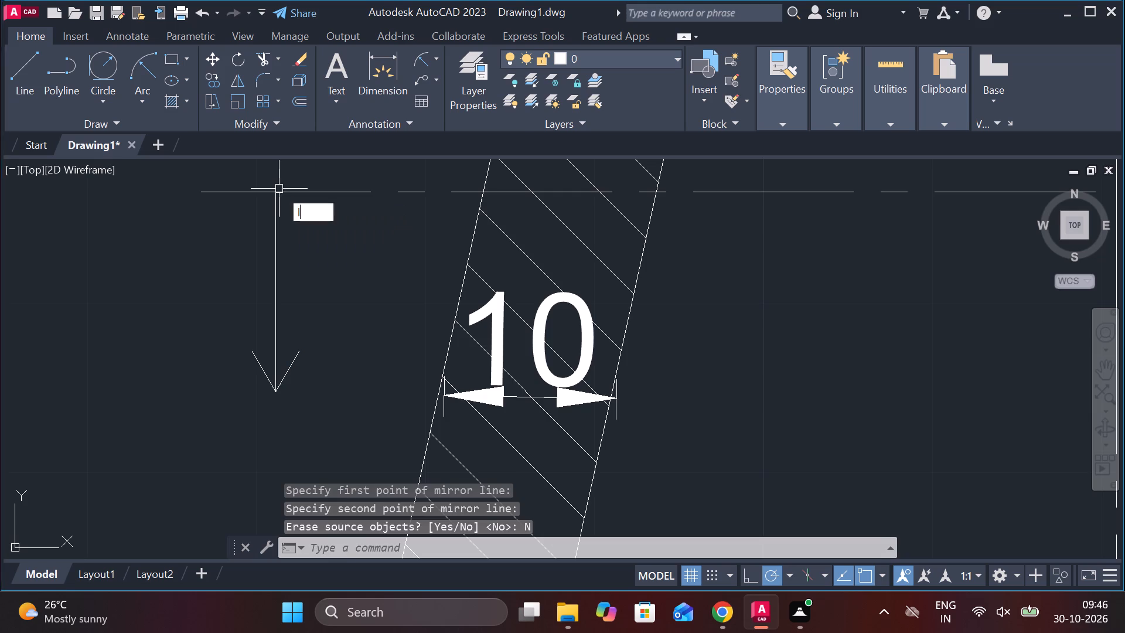
{"action": "left_click", "coordinate": [251, 346]}
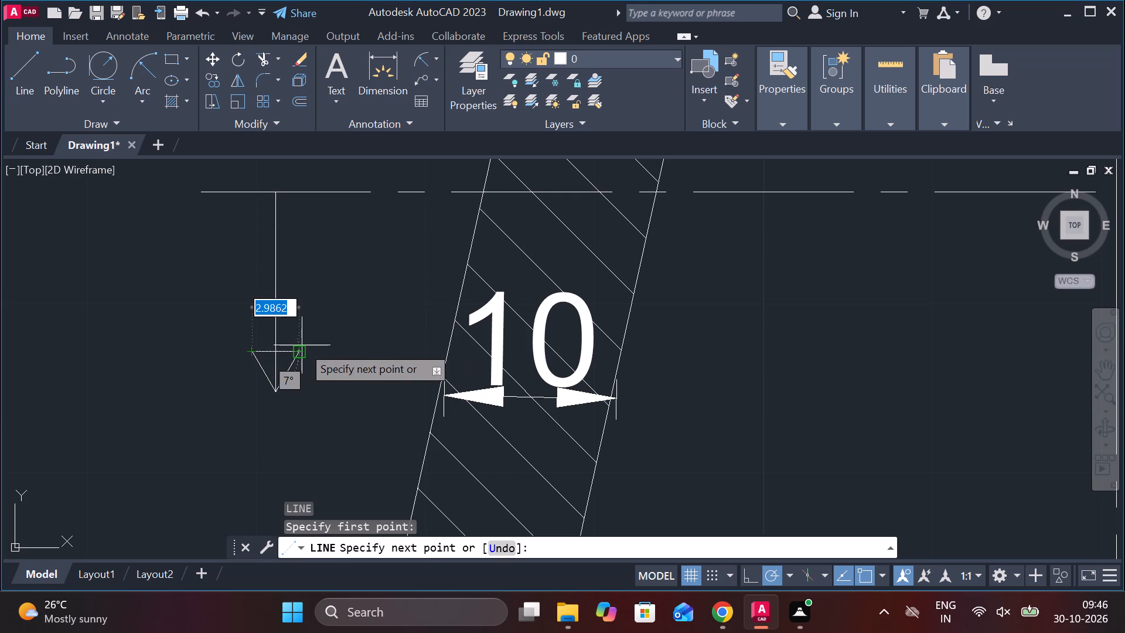
{"action": "left_click", "coordinate": [302, 348]}
{"action": "key", "text": "Escape"}
Trim away the part of the stem that lies inside the triangular arrowhead.
{"action": "type", "text": "tr"}
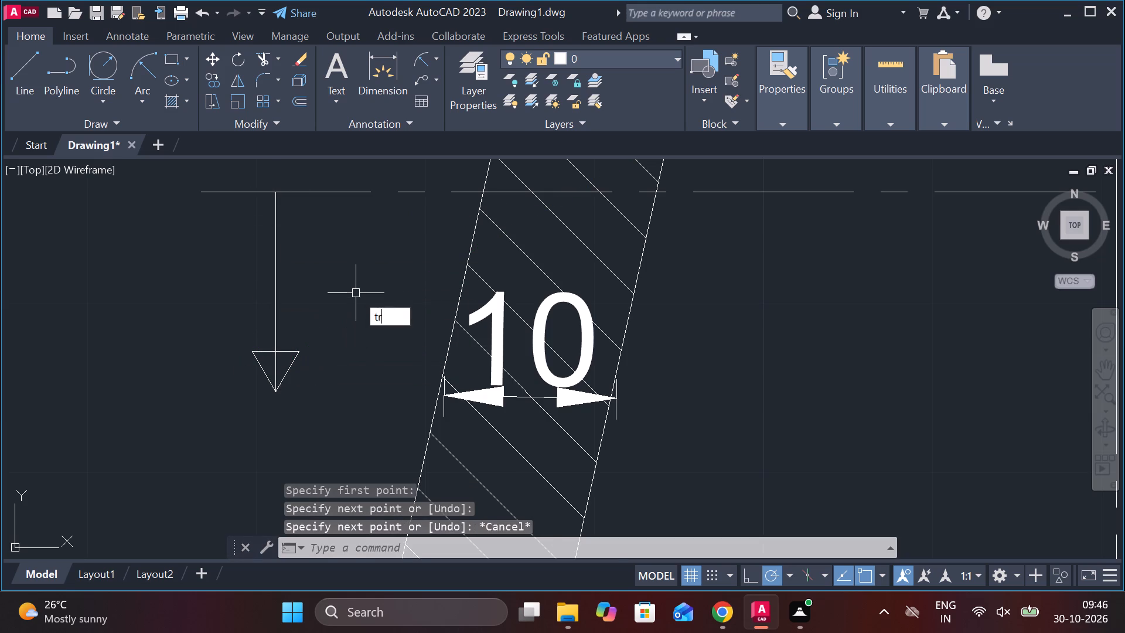
{"action": "key", "text": "space"}
{"action": "left_click", "coordinate": [272, 369]}
{"action": "scroll", "coordinate": [279, 366], "scroll_direction": "down", "scroll_amount": 4}
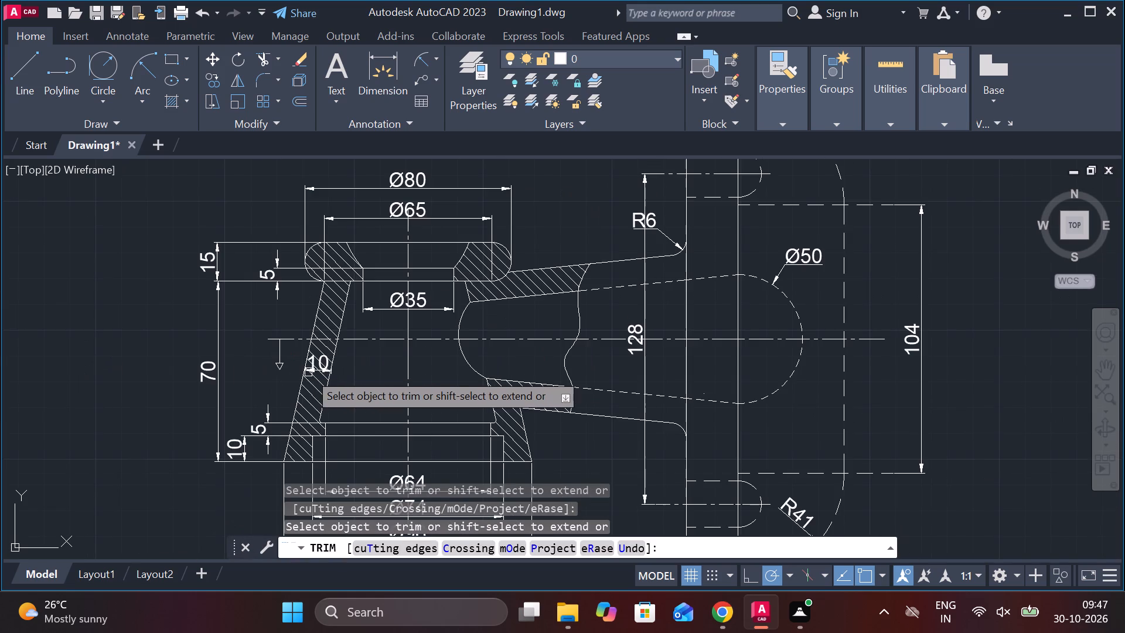
{"action": "scroll", "coordinate": [266, 366], "scroll_direction": "up", "scroll_amount": 2}
{"action": "key", "text": "Escape"}
Copy the whole section arrow about 194 mm along the horizontal centreline, placing it just inside the flange's dashed Ø50 arc.
{"action": "left_click", "coordinate": [302, 391]}
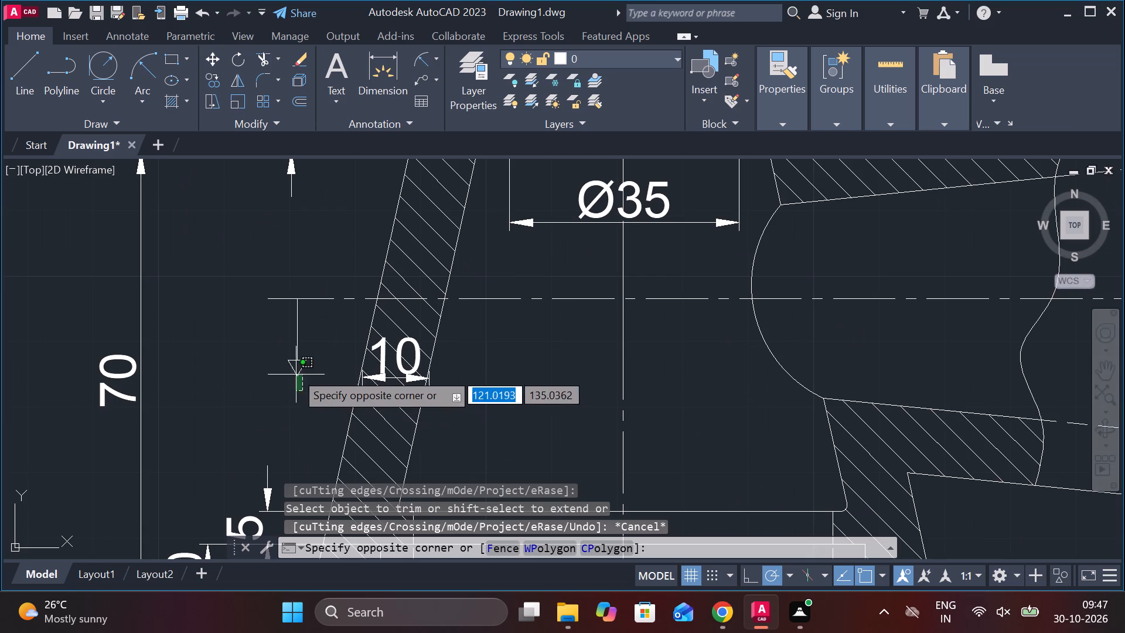
{"action": "left_click", "coordinate": [282, 318]}
{"action": "scroll", "coordinate": [295, 321], "scroll_direction": "up", "scroll_amount": 3}
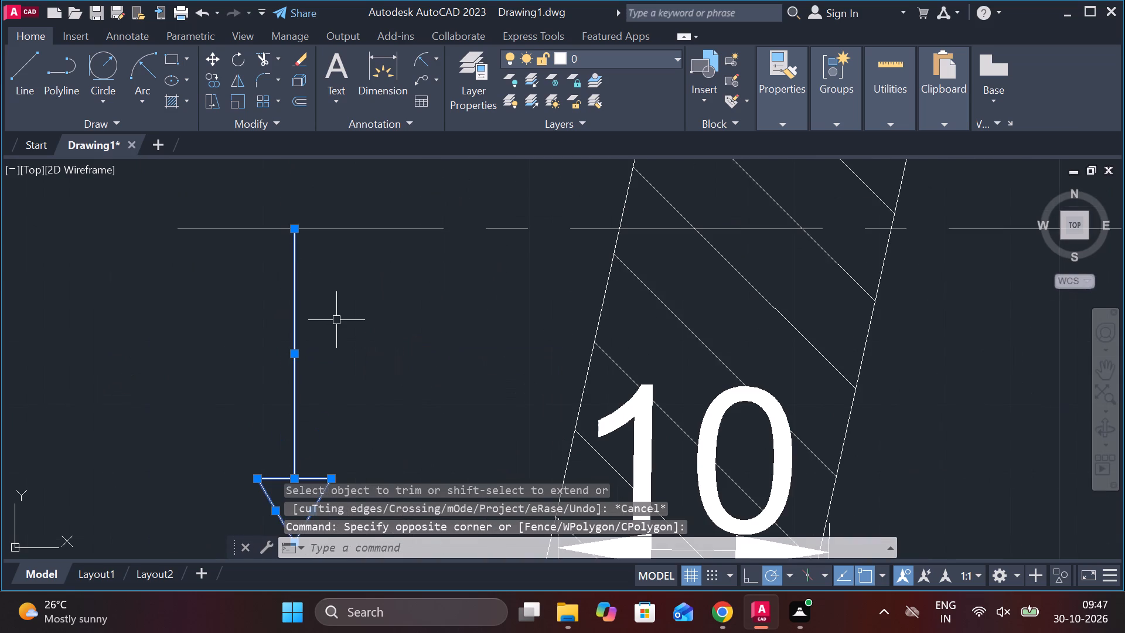
{"action": "type", "text": "co"}
{"action": "key", "text": "Return"}
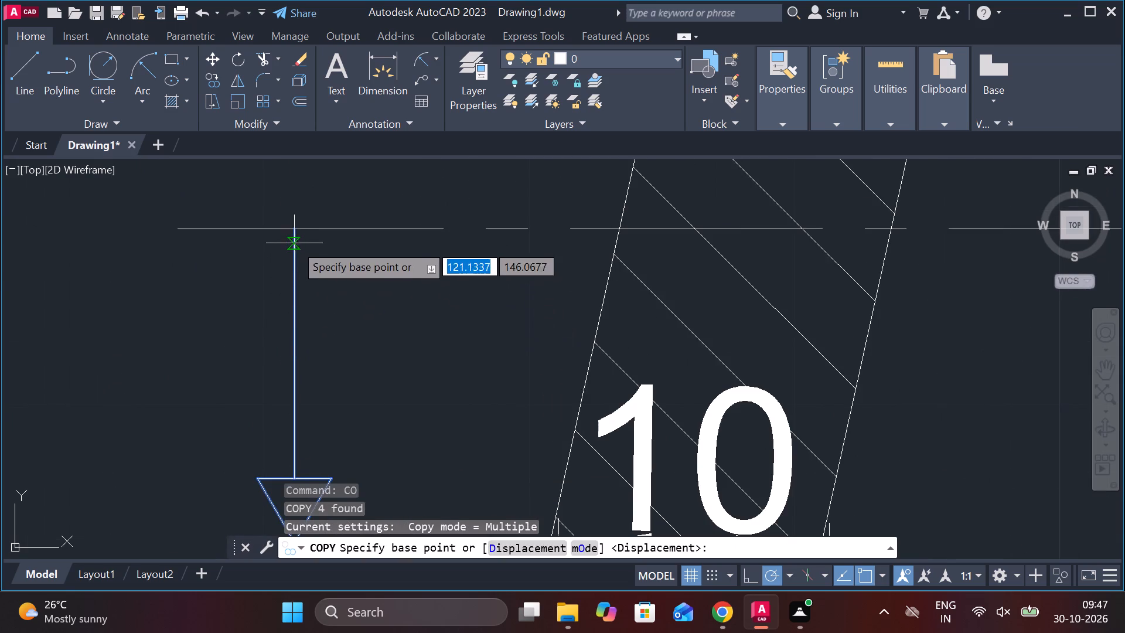
{"action": "left_click", "coordinate": [292, 233]}
{"action": "scroll", "coordinate": [292, 233], "scroll_direction": "down", "scroll_amount": 3}
{"action": "middle_click_drag", "start_coordinate": [691, 290], "coordinate": [284, 369]}
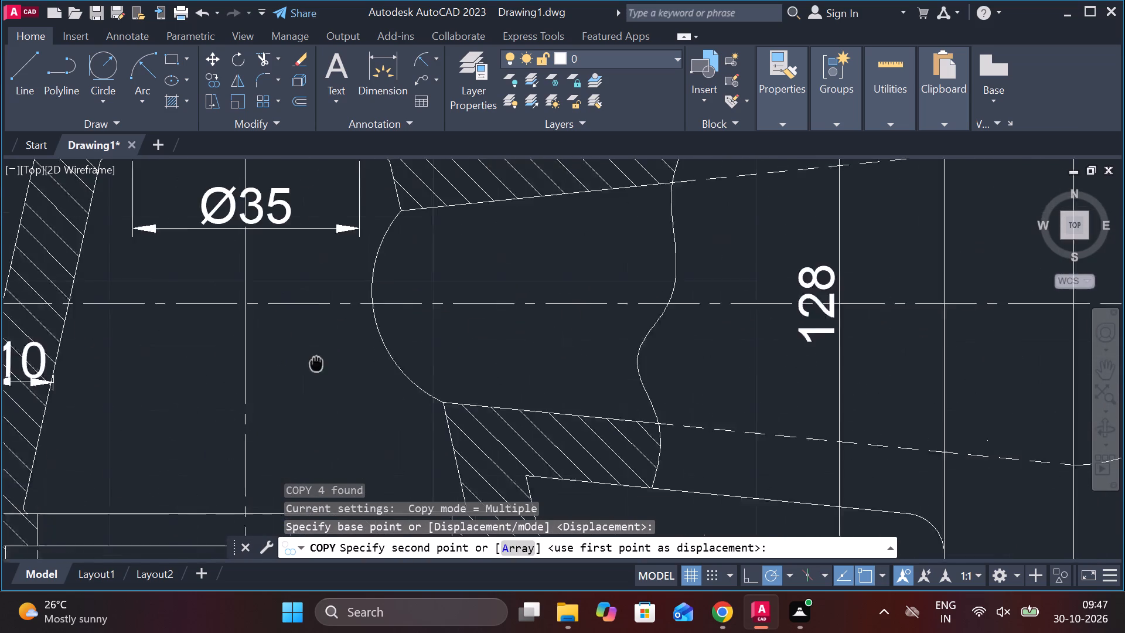
{"action": "middle_click_drag", "start_coordinate": [284, 369], "coordinate": [250, 375]}
{"action": "scroll", "coordinate": [452, 367], "scroll_direction": "down", "scroll_amount": 2}
{"action": "scroll", "coordinate": [677, 358], "scroll_direction": "up", "scroll_amount": 2}
{"action": "scroll", "coordinate": [712, 358], "scroll_direction": "down", "scroll_amount": 1}
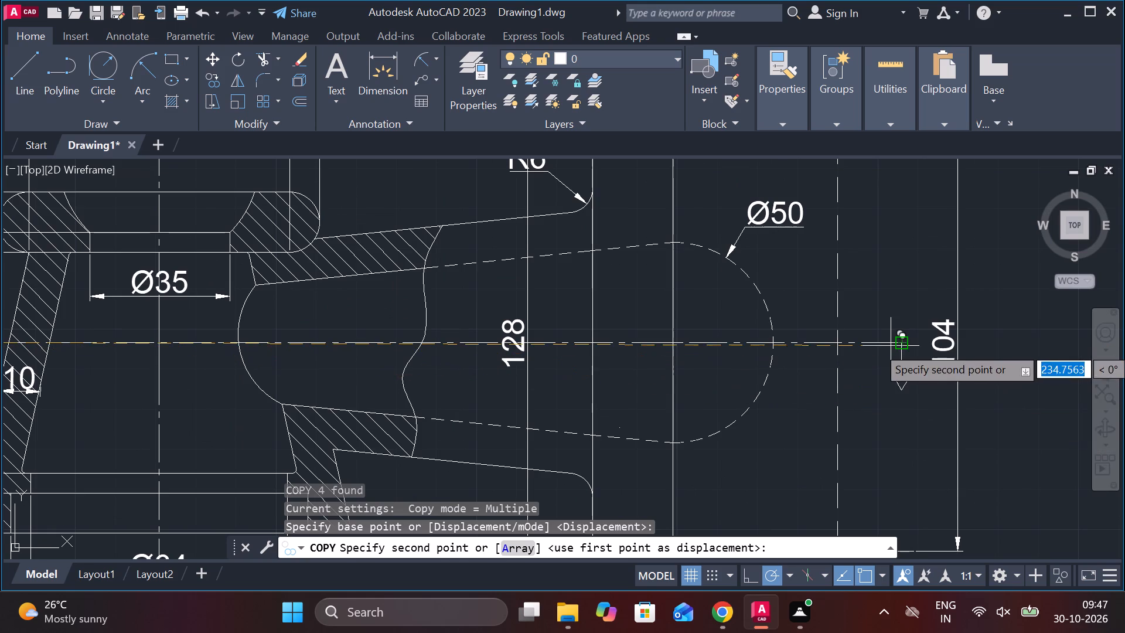
{"action": "scroll", "coordinate": [735, 366], "scroll_direction": "up", "scroll_amount": 3}
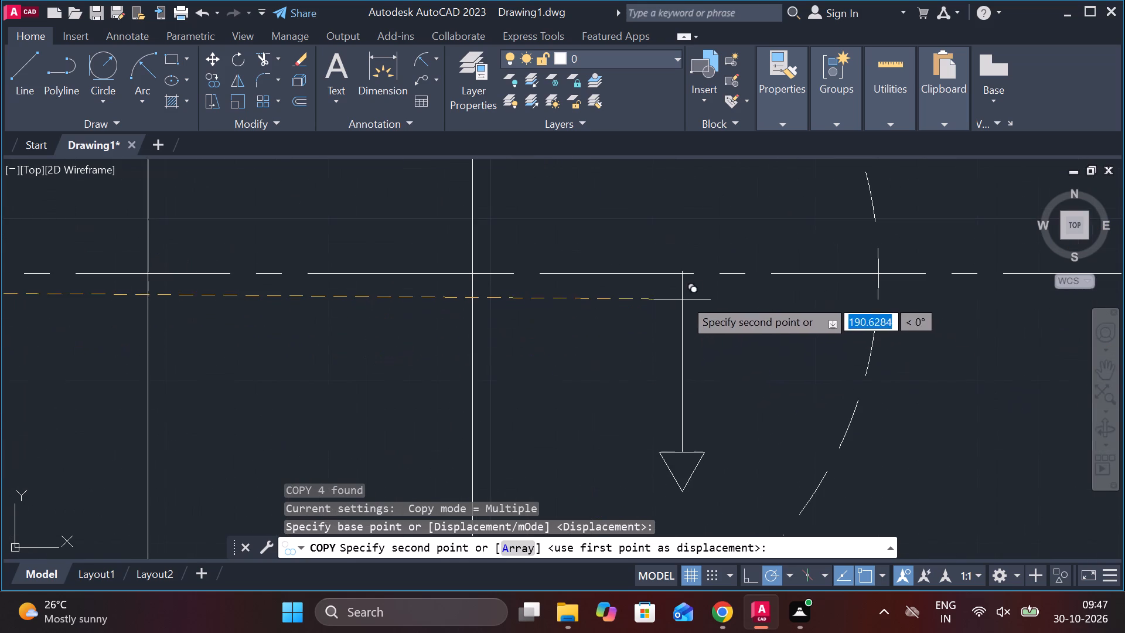
{"action": "left_click", "coordinate": [729, 274]}
{"action": "scroll", "coordinate": [729, 274], "scroll_direction": "down", "scroll_amount": 4}
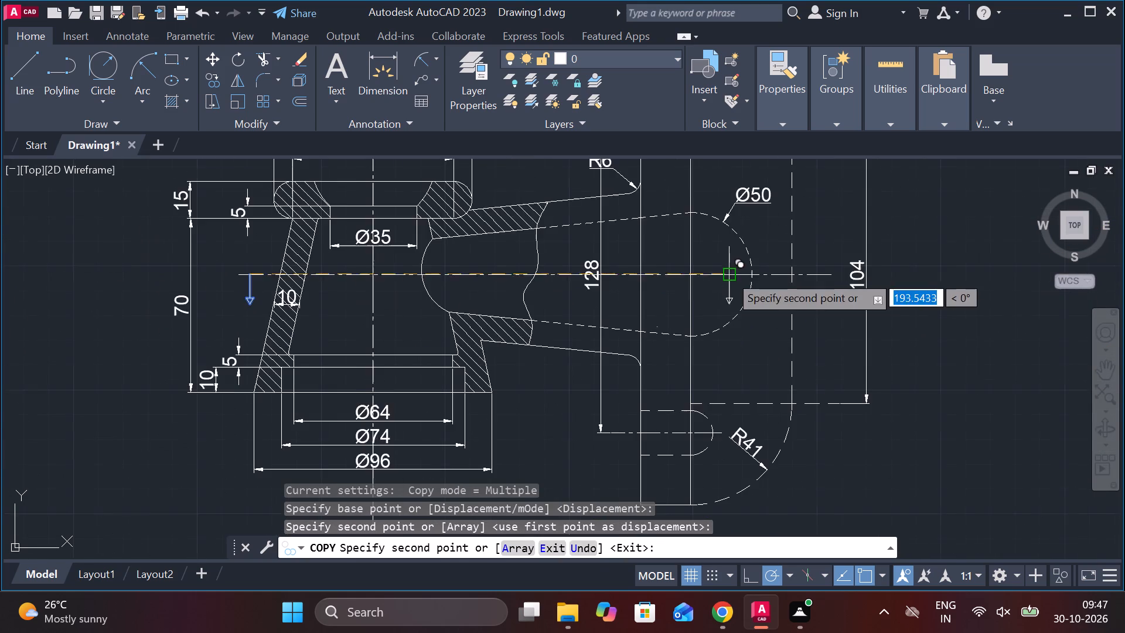
{"action": "scroll", "coordinate": [803, 364], "scroll_direction": "down", "scroll_amount": 2}
{"action": "middle_click_drag", "start_coordinate": [818, 399], "coordinate": [734, 288]}
{"action": "key", "text": "Escape"}
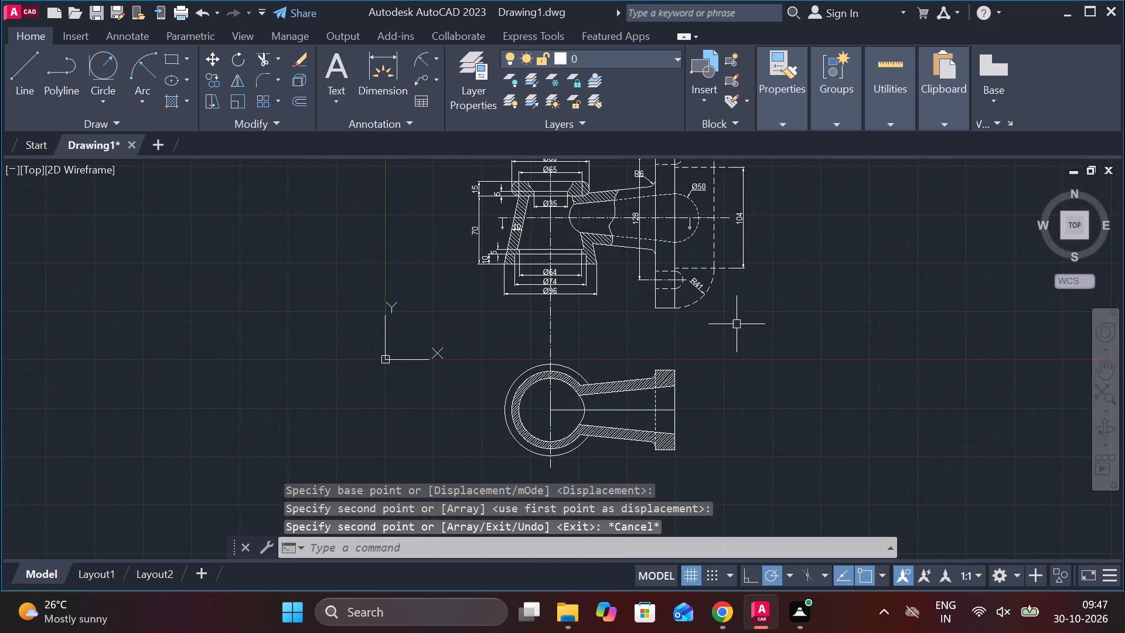
Add a radius dimension to the lower fillet between arm and flange in the lower view, with its text outside the arc.
{"action": "scroll", "coordinate": [579, 400], "scroll_direction": "up", "scroll_amount": 2}
{"action": "middle_click_drag", "start_coordinate": [579, 403], "coordinate": [560, 308]}
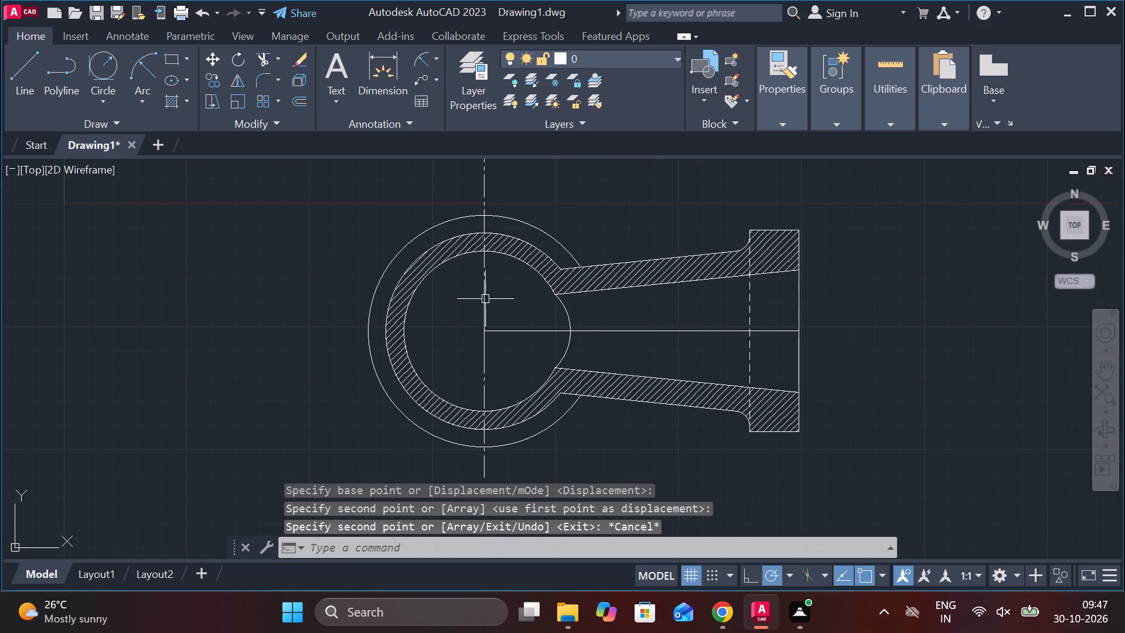
{"action": "left_click", "coordinate": [424, 59]}
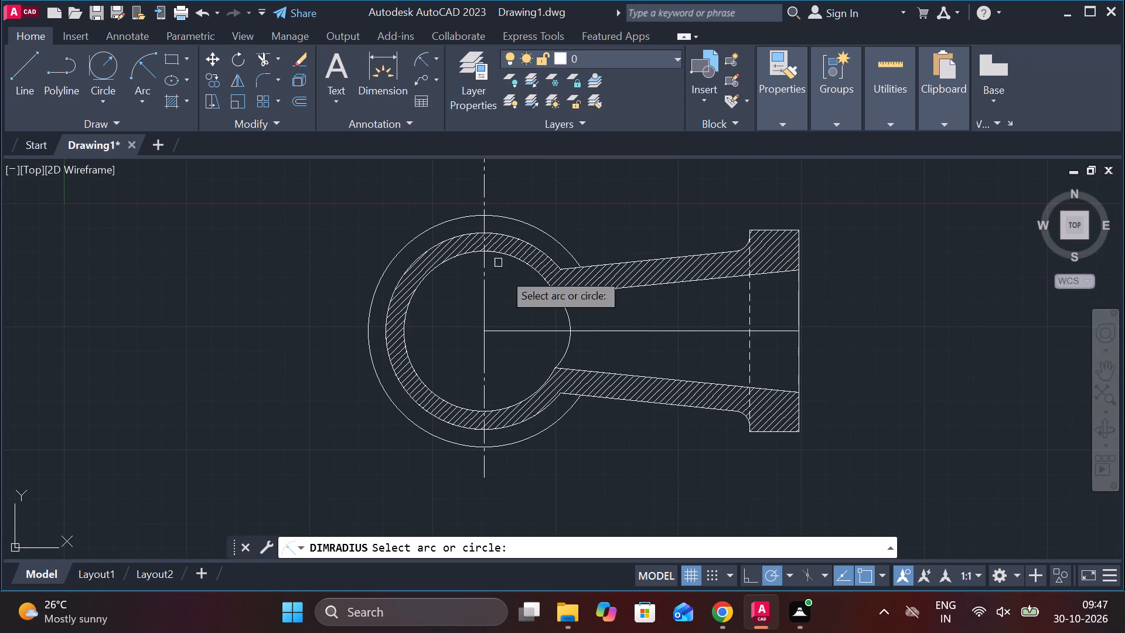
{"action": "scroll", "coordinate": [690, 461], "scroll_direction": "up", "scroll_amount": 2}
{"action": "left_click", "coordinate": [819, 348]}
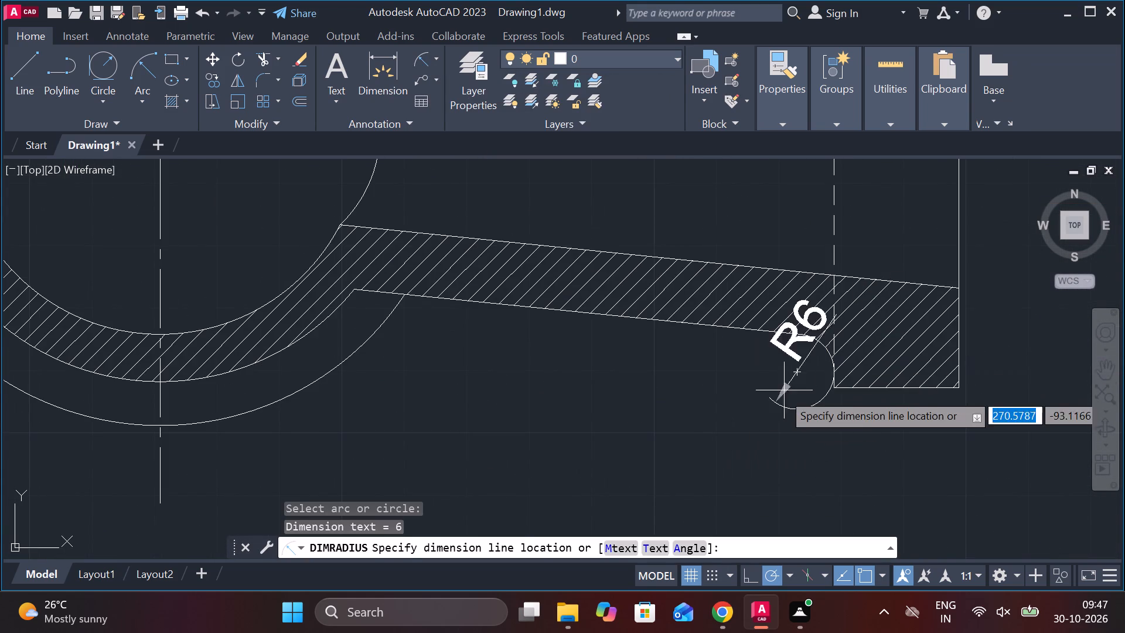
{"action": "left_click", "coordinate": [814, 352]}
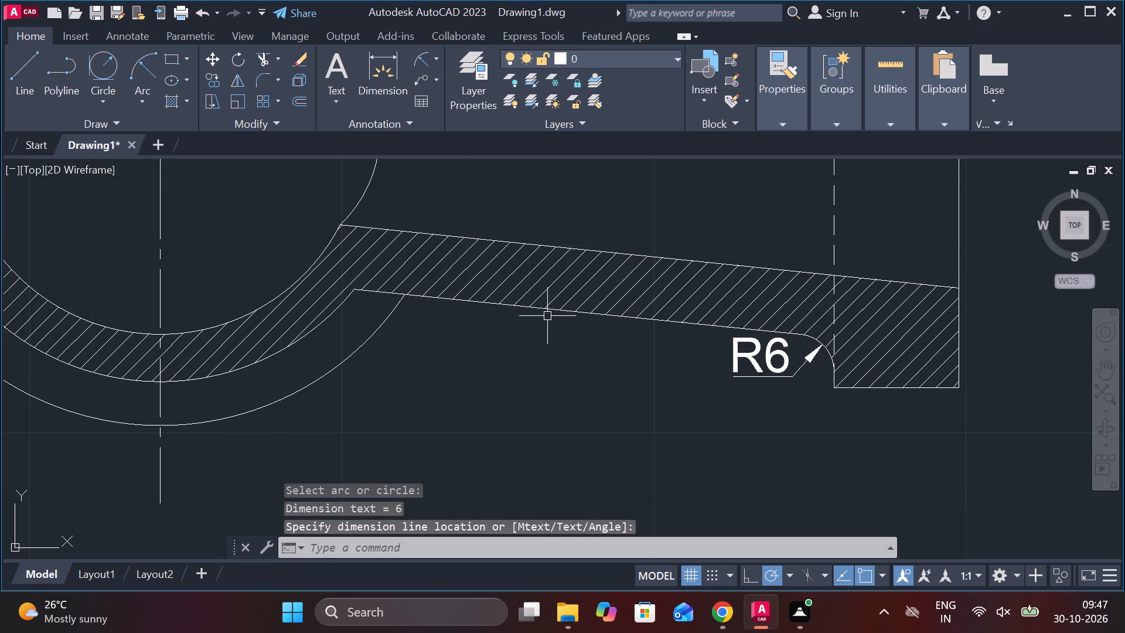
Delete the section hatch from the lower view.
{"action": "scroll", "coordinate": [396, 281], "scroll_direction": "down", "scroll_amount": 1}
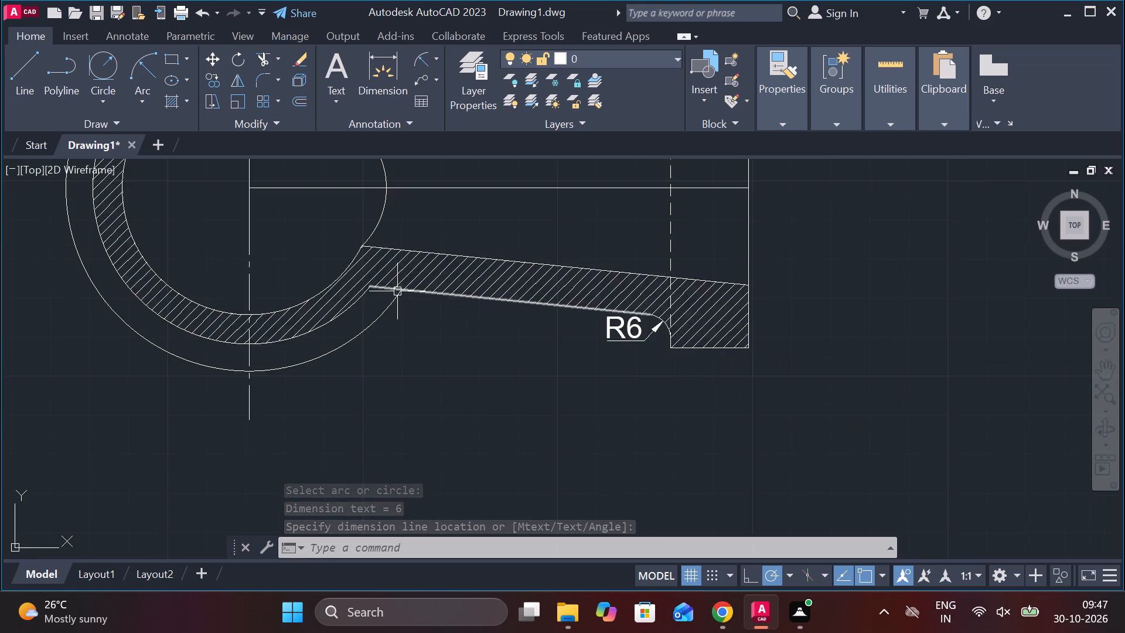
{"action": "middle_click_drag", "start_coordinate": [408, 287], "coordinate": [487, 471]}
{"action": "scroll", "coordinate": [438, 274], "scroll_direction": "up", "scroll_amount": 1}
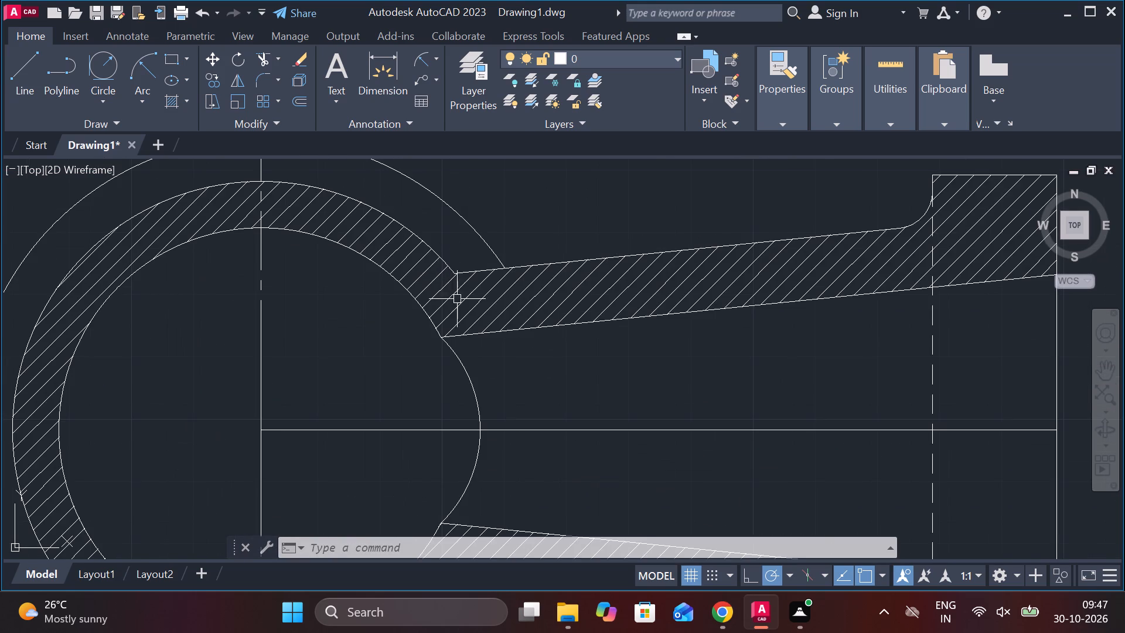
{"action": "scroll", "coordinate": [540, 220], "scroll_direction": "up", "scroll_amount": 2}
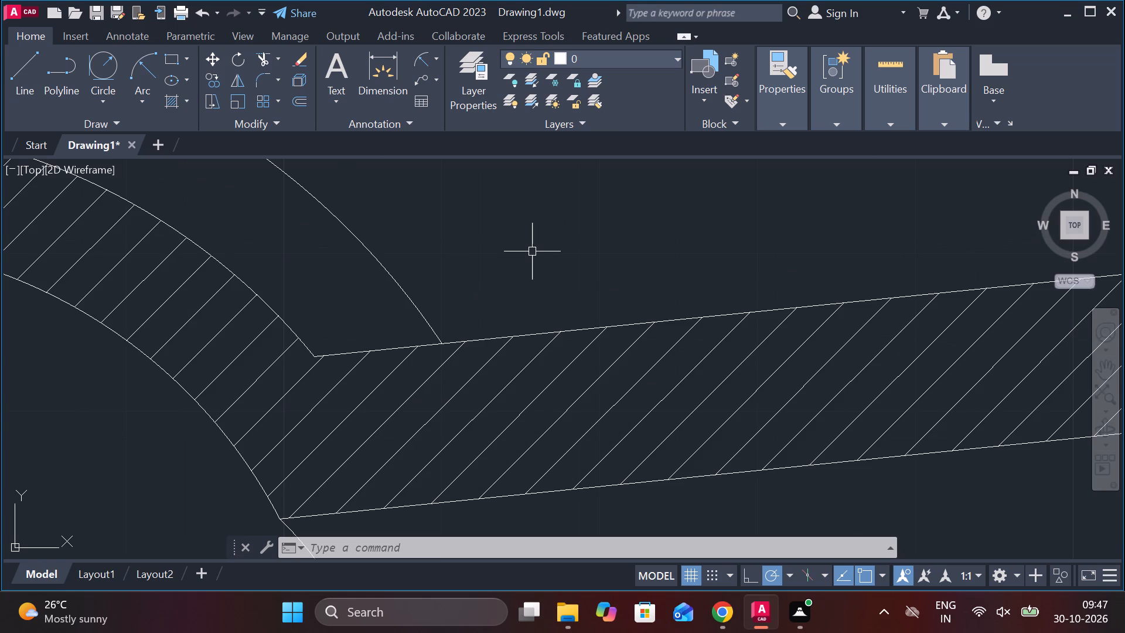
{"action": "scroll", "coordinate": [532, 258], "scroll_direction": "down", "scroll_amount": 3}
{"action": "key", "text": "Escape"}
{"action": "left_click", "coordinate": [579, 283]}
{"action": "type", "text": "e"}
{"action": "key", "text": "space"}
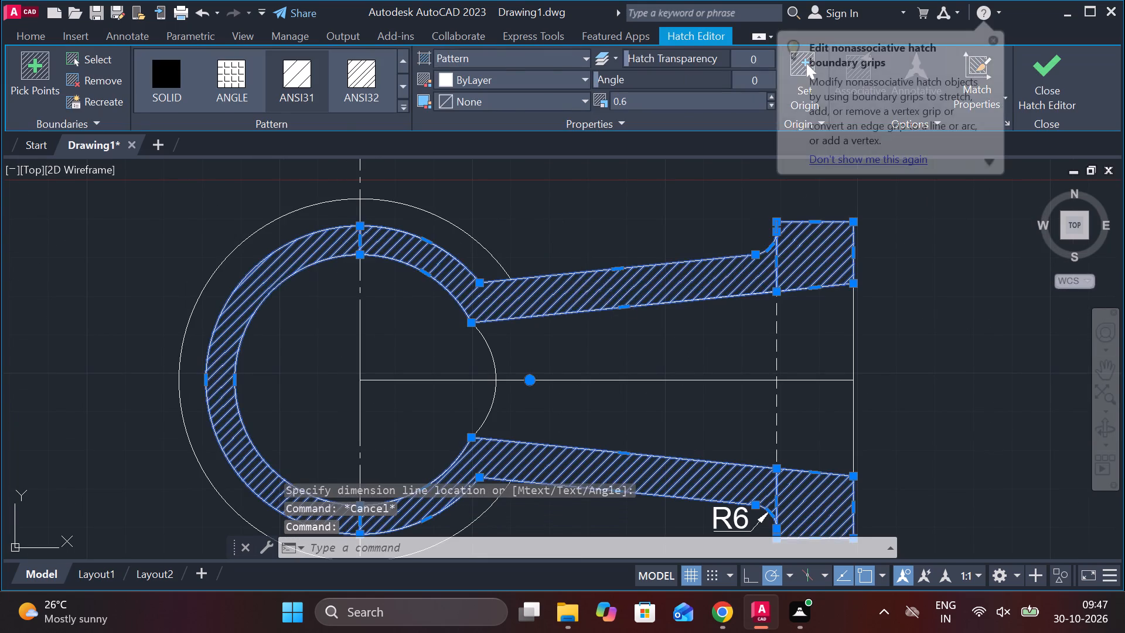
Fillet both outer corners where the arm meets the middle circle in the lower view with radius 8.
{"action": "type", "text": "f r"}
{"action": "key", "text": "space"}
{"action": "key", "text": "8"}
{"action": "key", "text": "Return"}
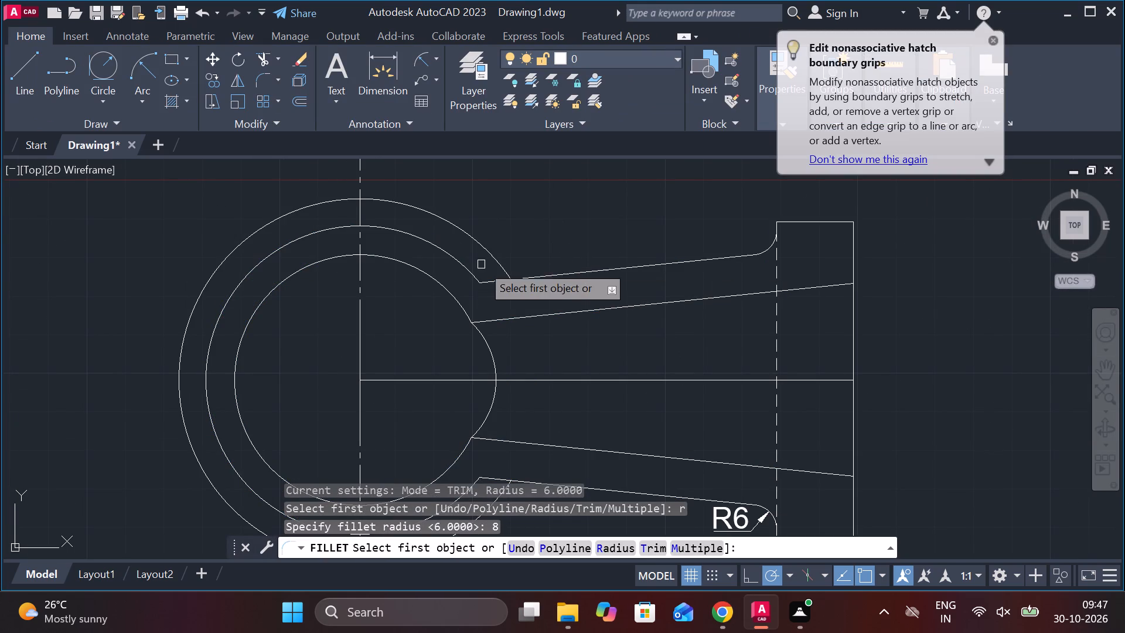
{"action": "left_click", "coordinate": [463, 270]}
{"action": "left_click", "coordinate": [488, 284]}
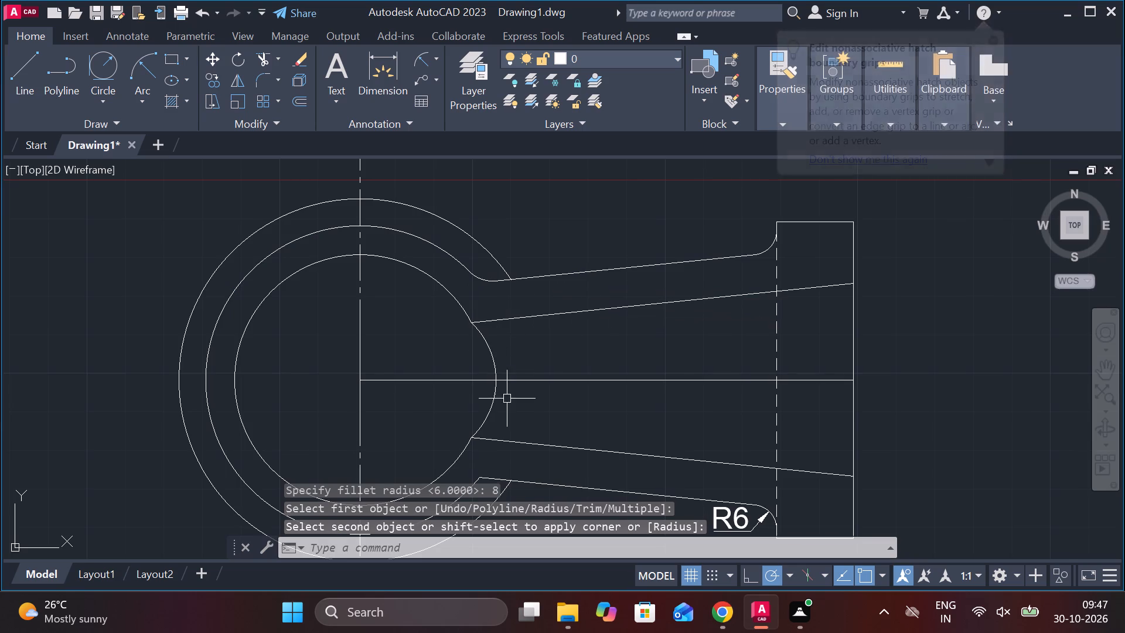
{"action": "middle_click_drag", "start_coordinate": [507, 400], "coordinate": [497, 328]}
{"action": "key", "text": "space"}
{"action": "left_click", "coordinate": [454, 418]}
{"action": "left_click", "coordinate": [480, 411]}
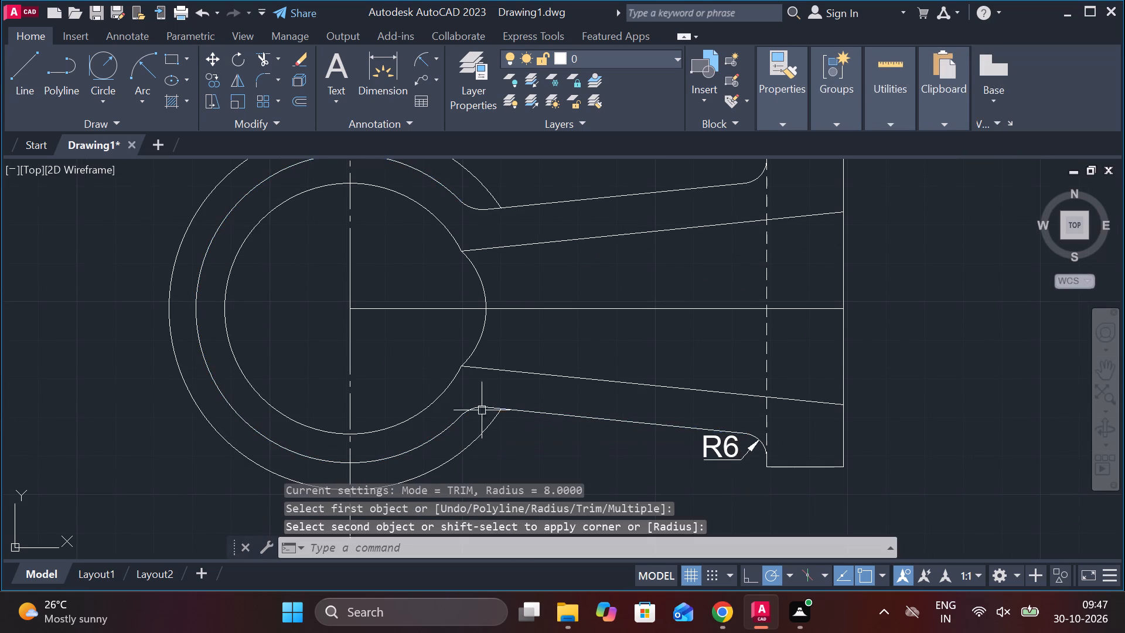
{"action": "key", "text": "Escape"}
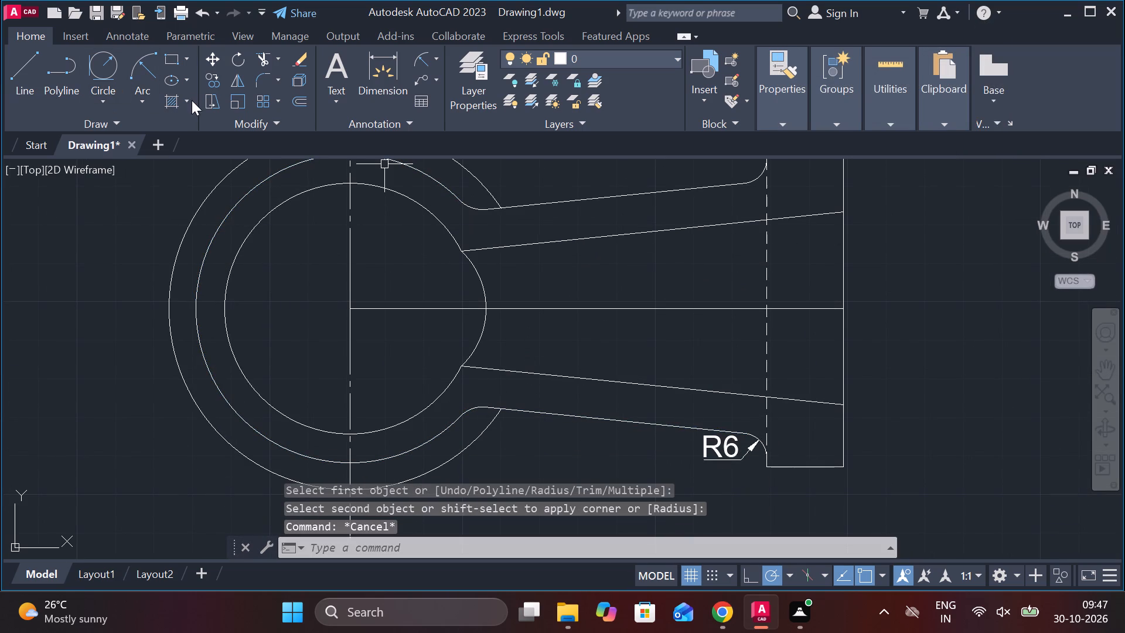
Hatch the ring between the inner and middle circles and both arm walls in the lower view, with the hatch angle set to 0.
{"action": "left_click", "coordinate": [172, 101]}
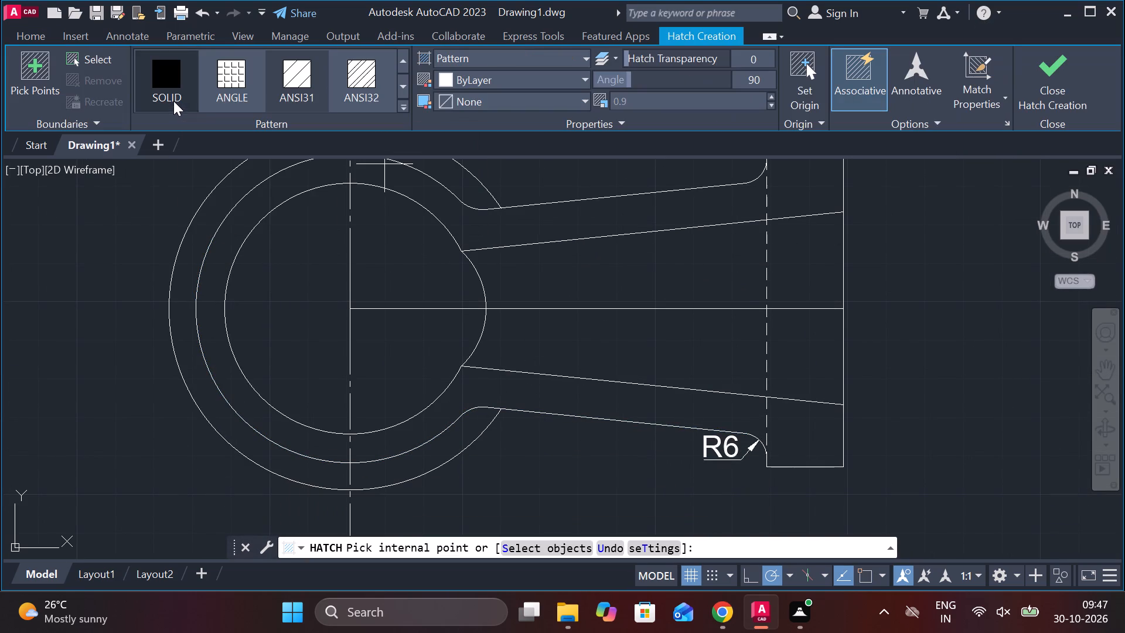
{"action": "scroll", "coordinate": [551, 254], "scroll_direction": "down", "scroll_amount": 3}
{"action": "middle_click_drag", "start_coordinate": [558, 274], "coordinate": [534, 372]}
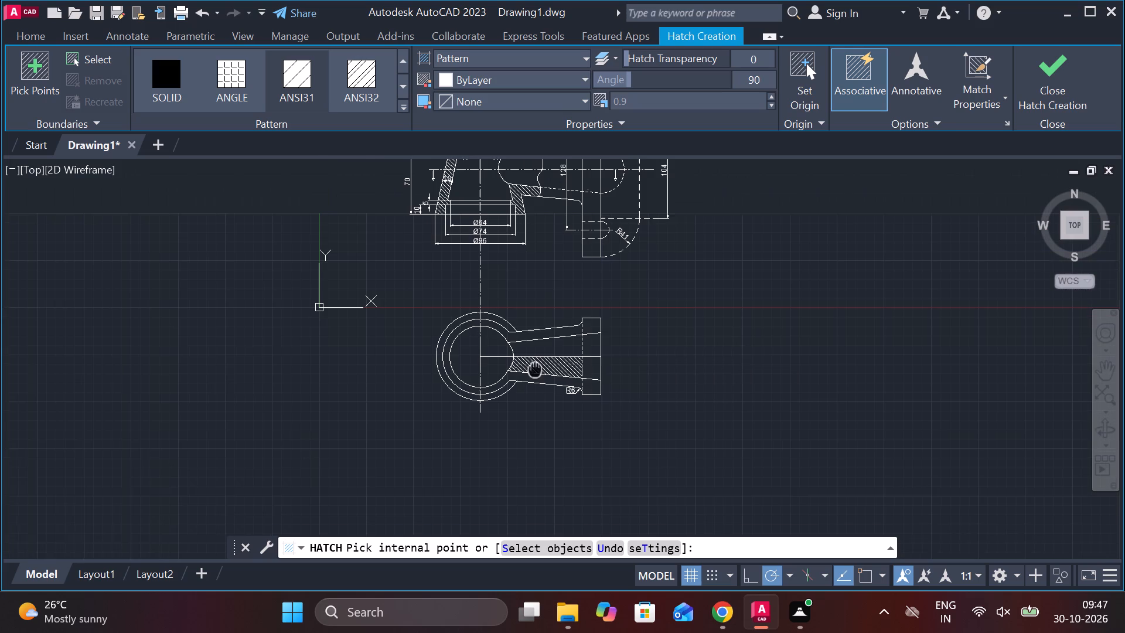
{"action": "left_click", "coordinate": [759, 79]}
{"action": "key", "text": "0"}
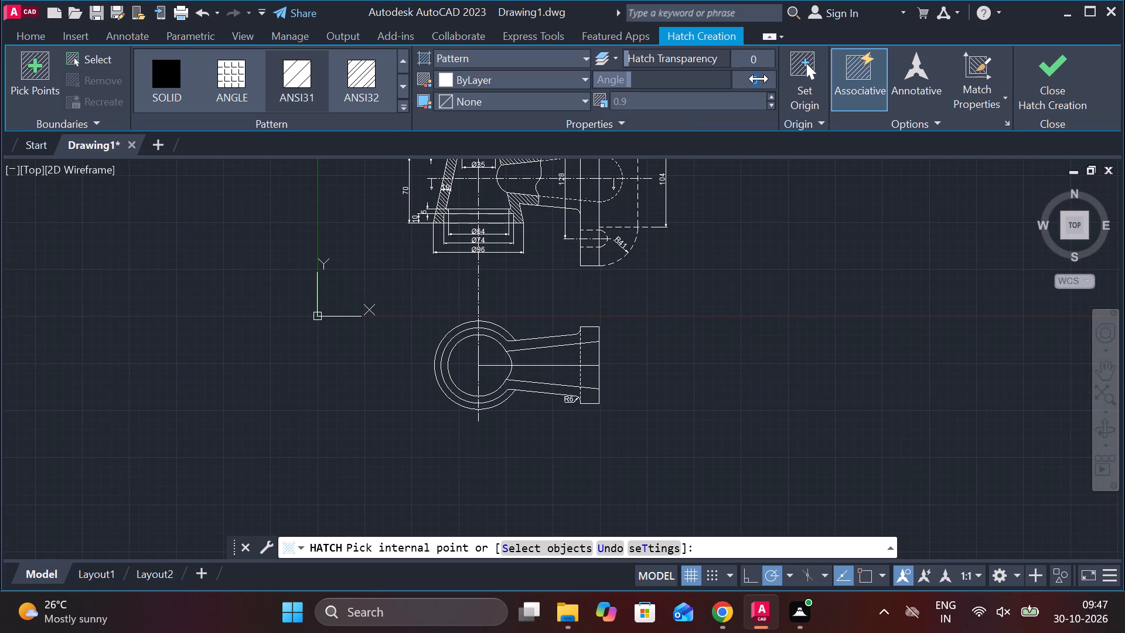
{"action": "key", "text": "Return"}
{"action": "scroll", "coordinate": [521, 362], "scroll_direction": "up", "scroll_amount": 3}
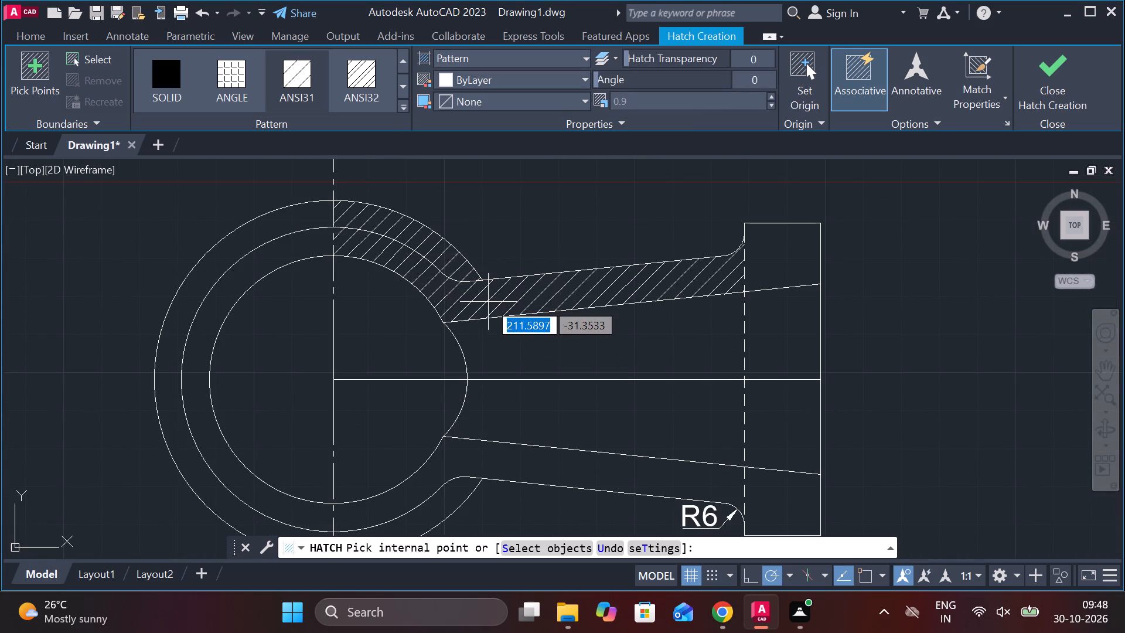
{"action": "left_click", "coordinate": [488, 302]}
{"action": "left_click", "coordinate": [292, 246]}
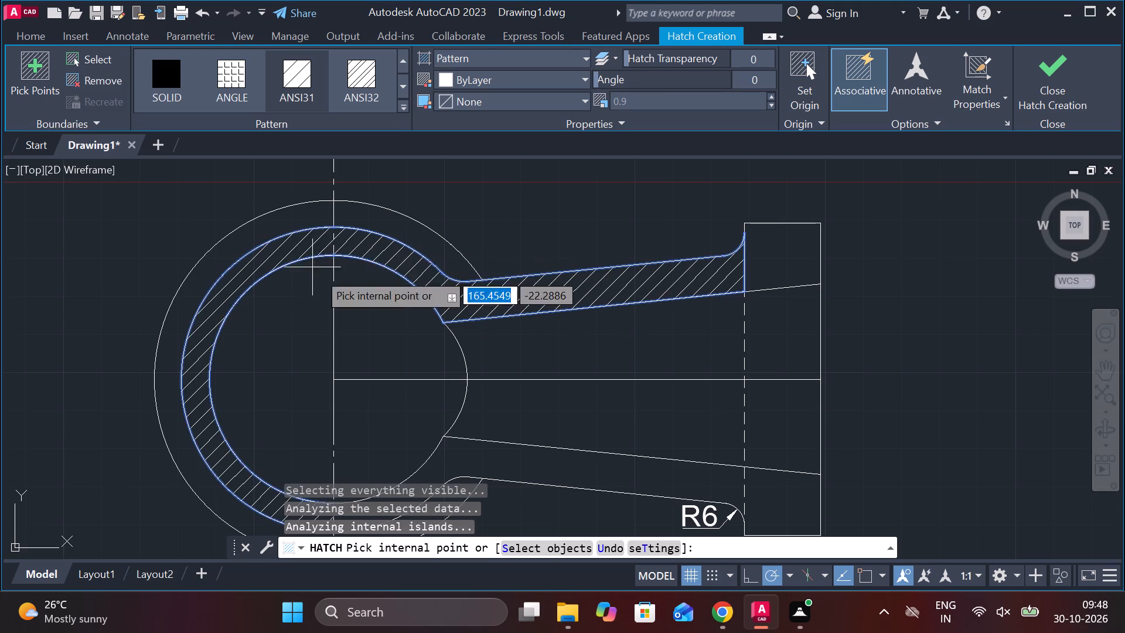
{"action": "scroll", "coordinate": [356, 307], "scroll_direction": "down", "scroll_amount": 2}
{"action": "scroll", "coordinate": [420, 387], "scroll_direction": "up", "scroll_amount": 3}
{"action": "left_click", "coordinate": [431, 335]}
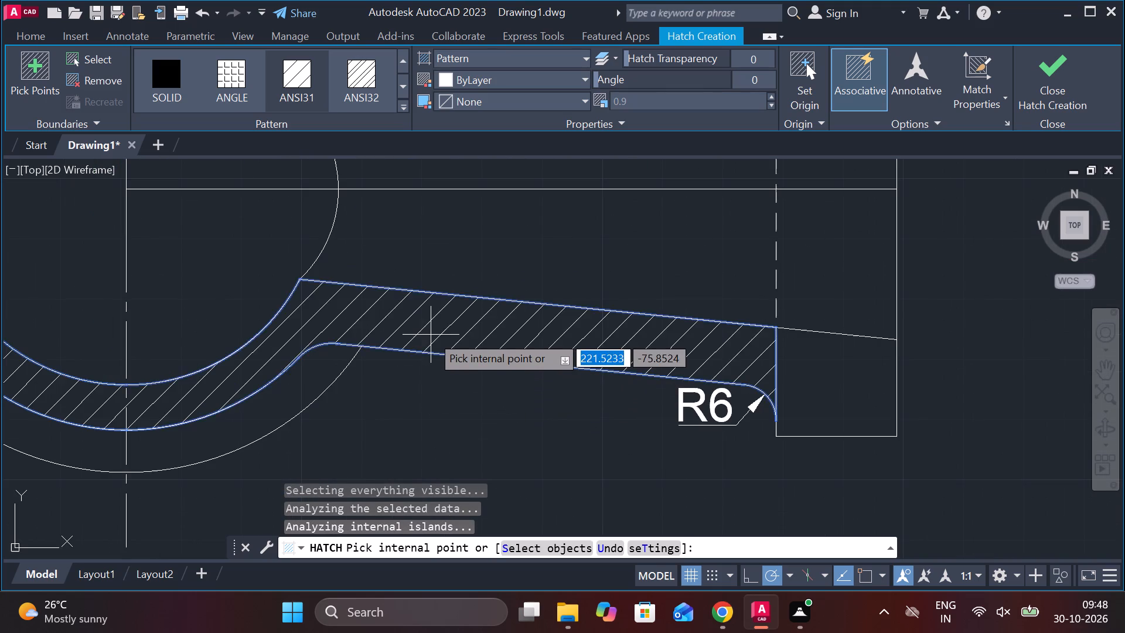
{"action": "scroll", "coordinate": [431, 335], "scroll_direction": "down", "scroll_amount": 4}
{"action": "left_click", "coordinate": [1064, 80]}
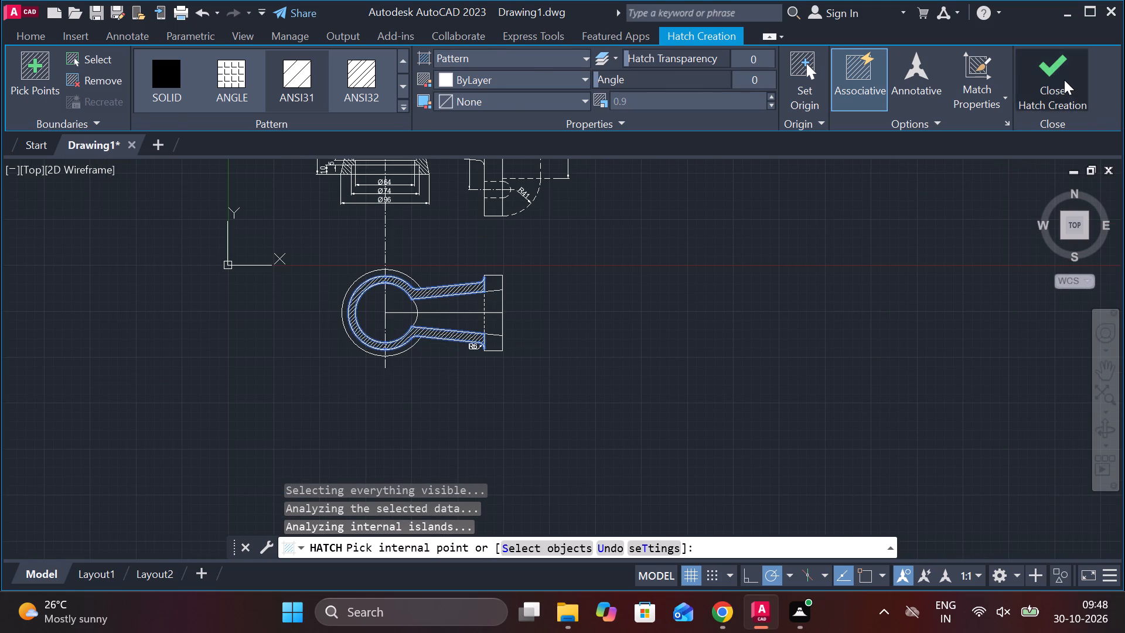
Add a radius dimension to the upper fillet between the arm and the middle circle in the lower view, with its text outside the arc.
{"action": "scroll", "coordinate": [404, 168], "scroll_direction": "up", "scroll_amount": 2}
{"action": "middle_click_drag", "start_coordinate": [459, 314], "coordinate": [484, 117]}
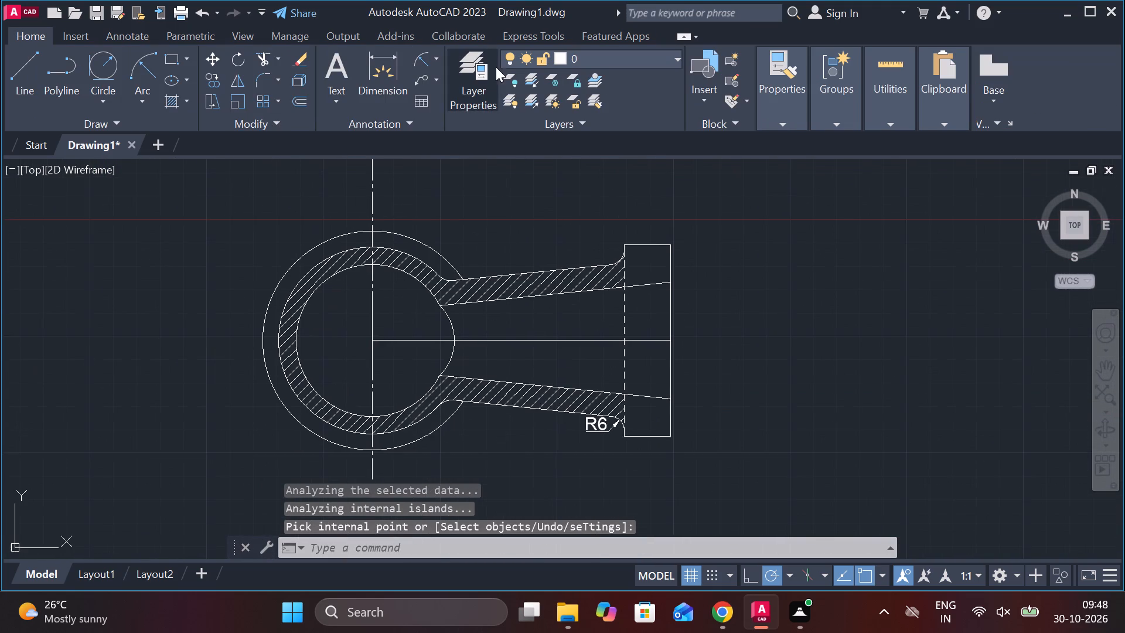
{"action": "left_click", "coordinate": [421, 56]}
{"action": "scroll", "coordinate": [468, 249], "scroll_direction": "up", "scroll_amount": 3}
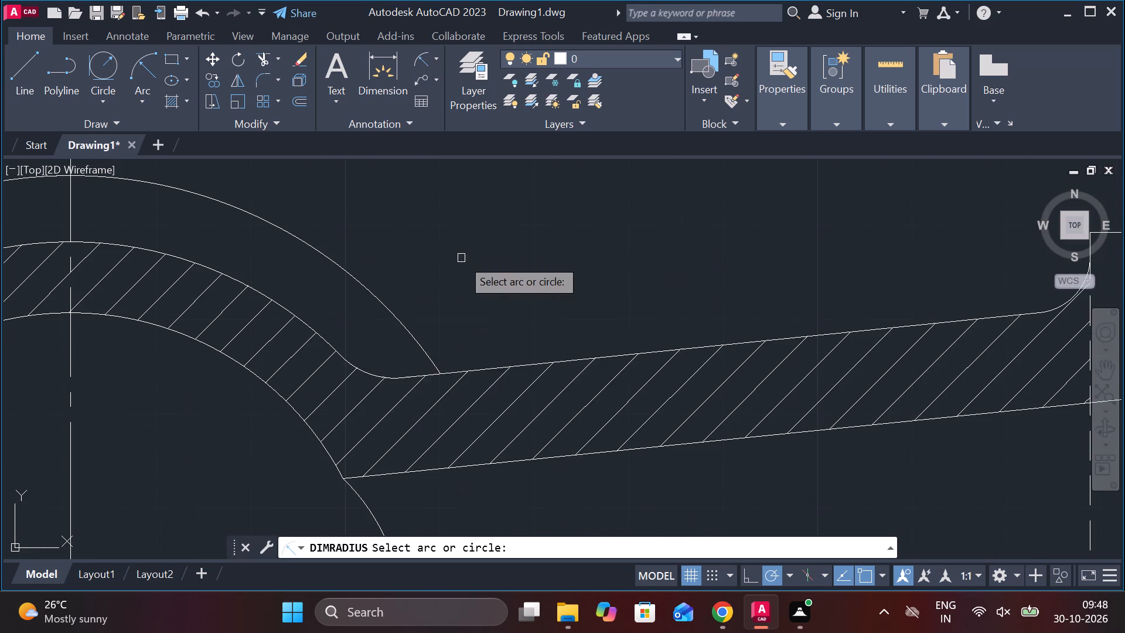
{"action": "left_click", "coordinate": [369, 377]}
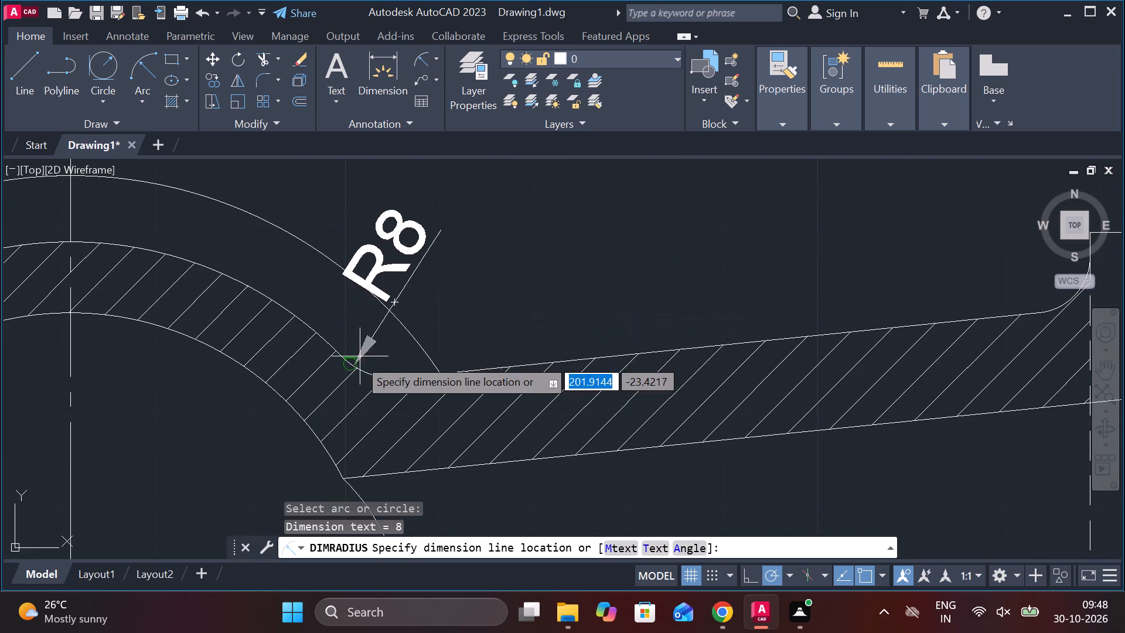
{"action": "left_click", "coordinate": [365, 343]}
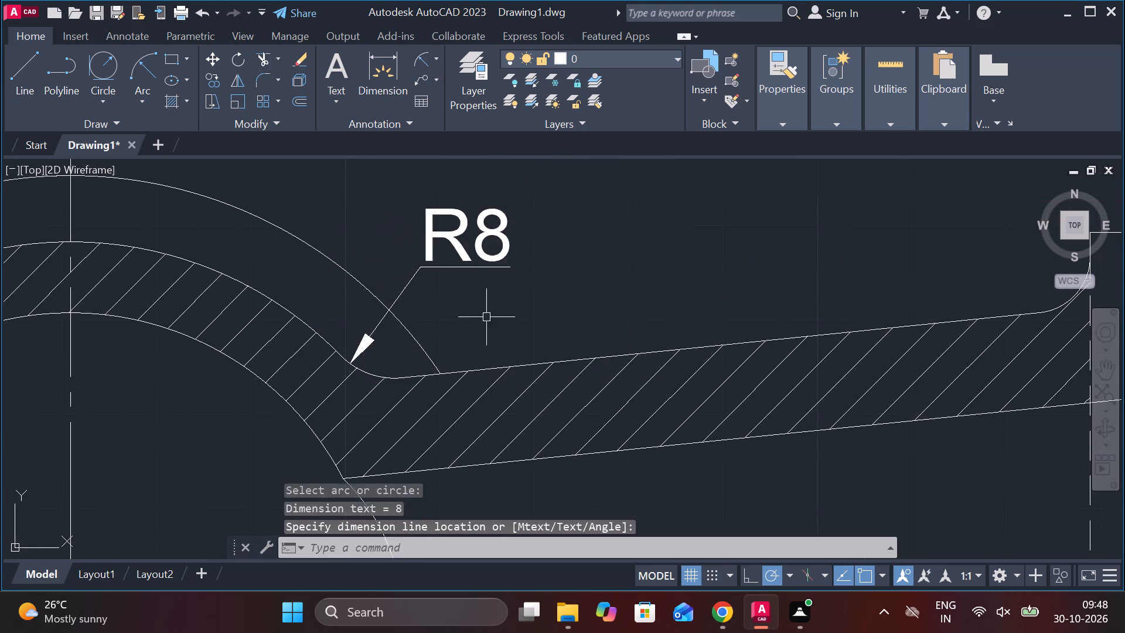
Add a vertical linear dimension for the full height of the flange's outer face in the lower view, placed outside the flange.
{"action": "scroll", "coordinate": [487, 317], "scroll_direction": "down", "scroll_amount": 2}
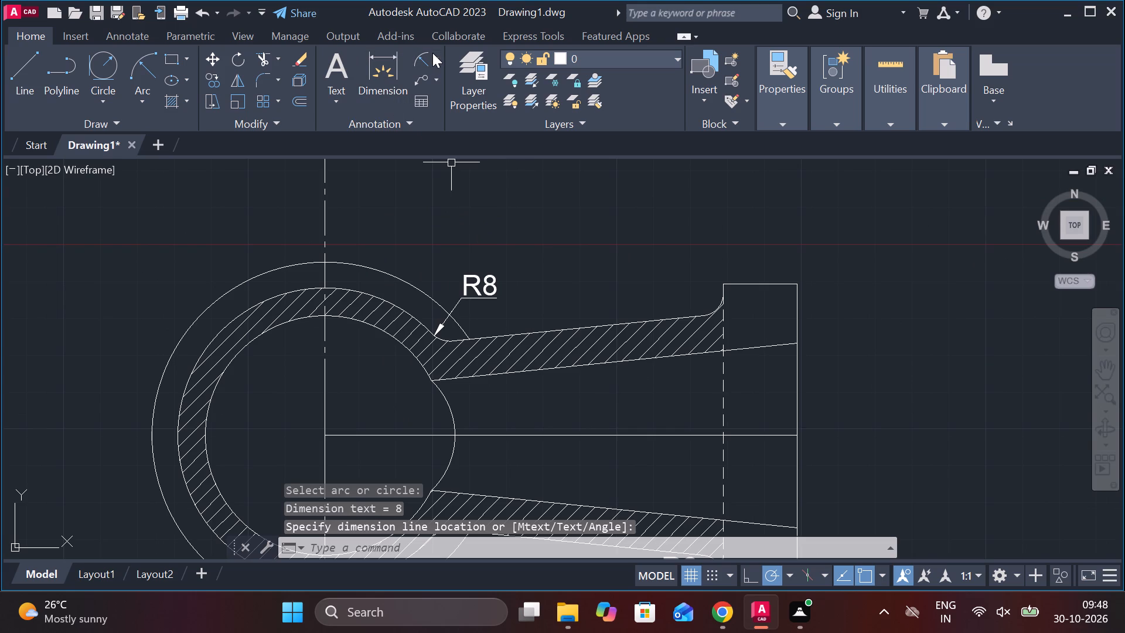
{"action": "left_click", "coordinate": [432, 53]}
{"action": "left_click", "coordinate": [452, 91]}
{"action": "middle_click_drag", "start_coordinate": [618, 311], "coordinate": [500, 232]}
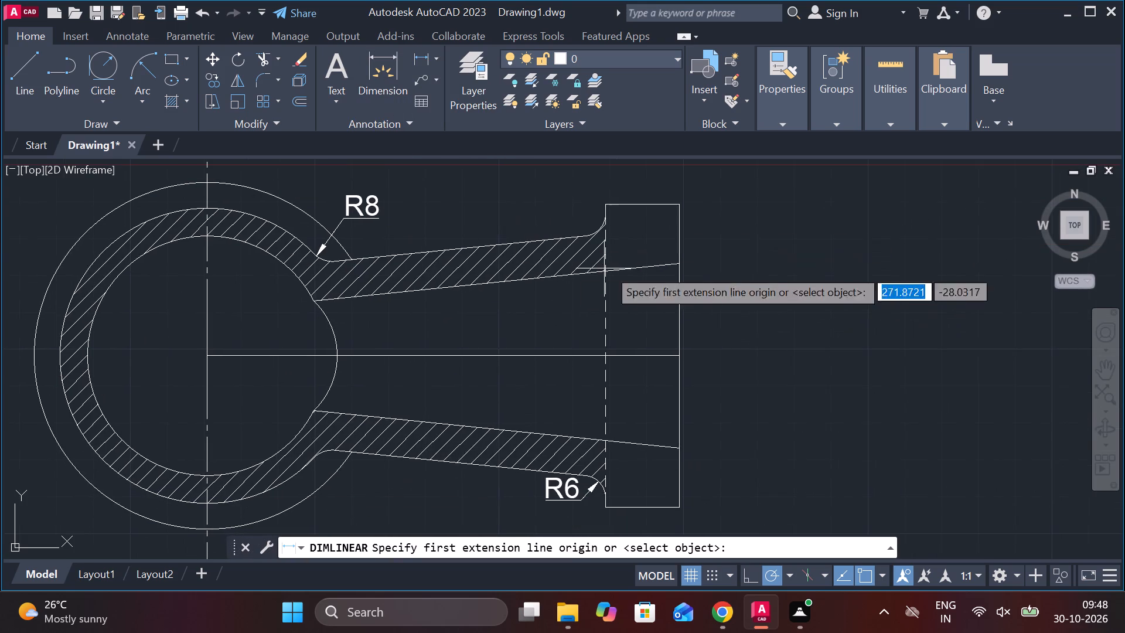
{"action": "left_click", "coordinate": [683, 213]}
{"action": "middle_click_drag", "start_coordinate": [694, 338], "coordinate": [667, 238]}
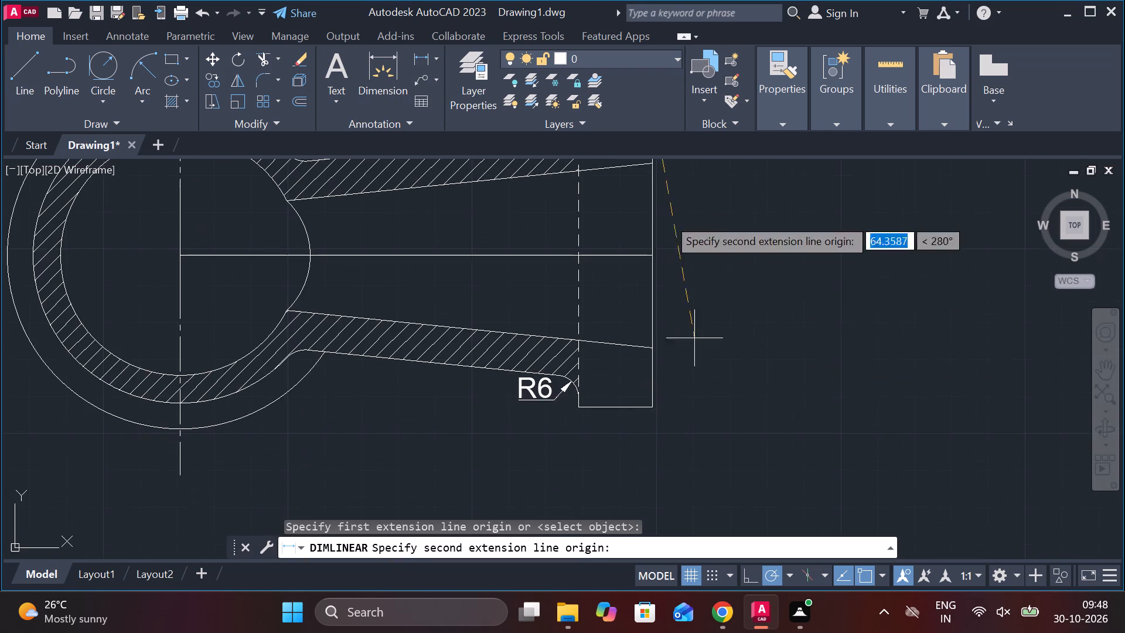
{"action": "left_click", "coordinate": [656, 401]}
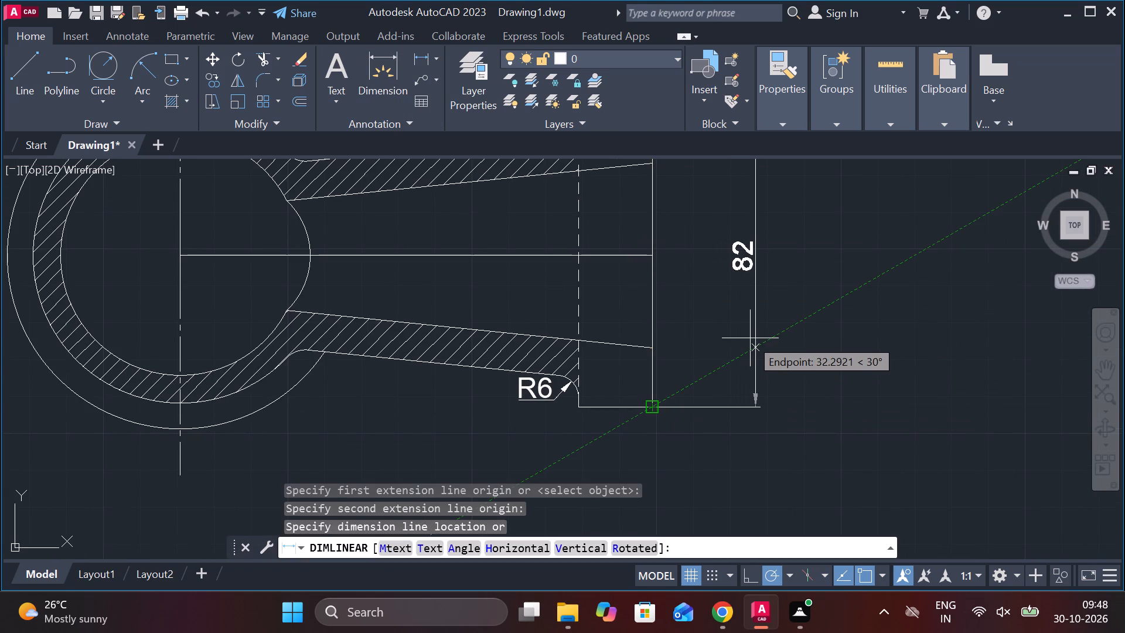
{"action": "left_click", "coordinate": [750, 337]}
Dimension the vertical distance between the tapered bore lines at the flange's outer face, placing it inside the full-height dimension.
{"action": "middle_click_drag", "start_coordinate": [705, 344], "coordinate": [645, 411]}
{"action": "key", "text": "space"}
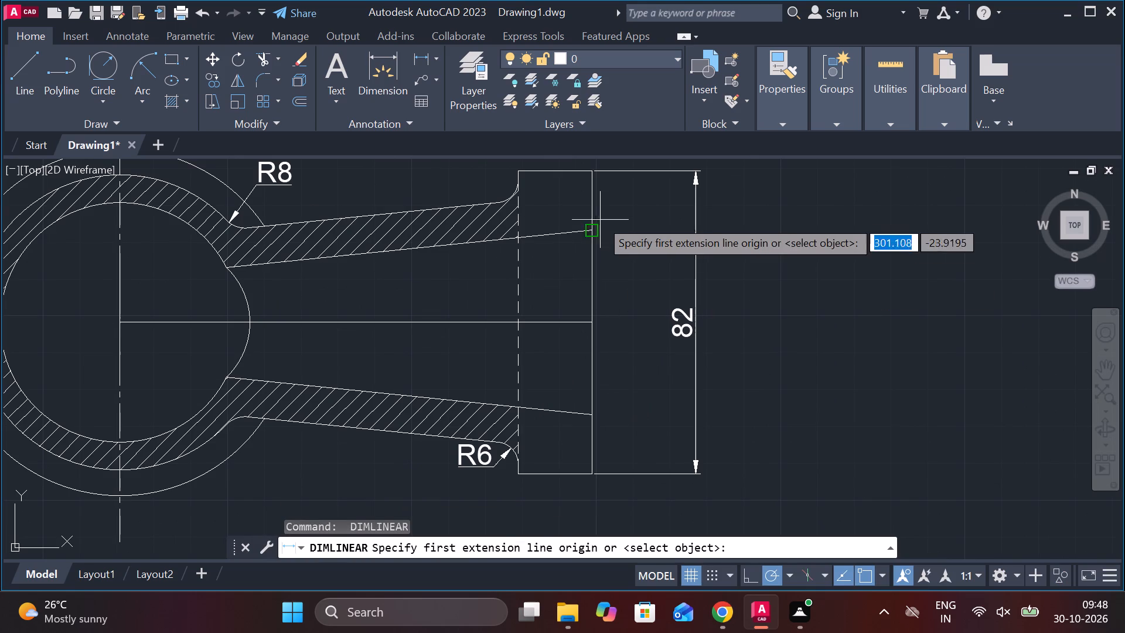
{"action": "left_click", "coordinate": [595, 227]}
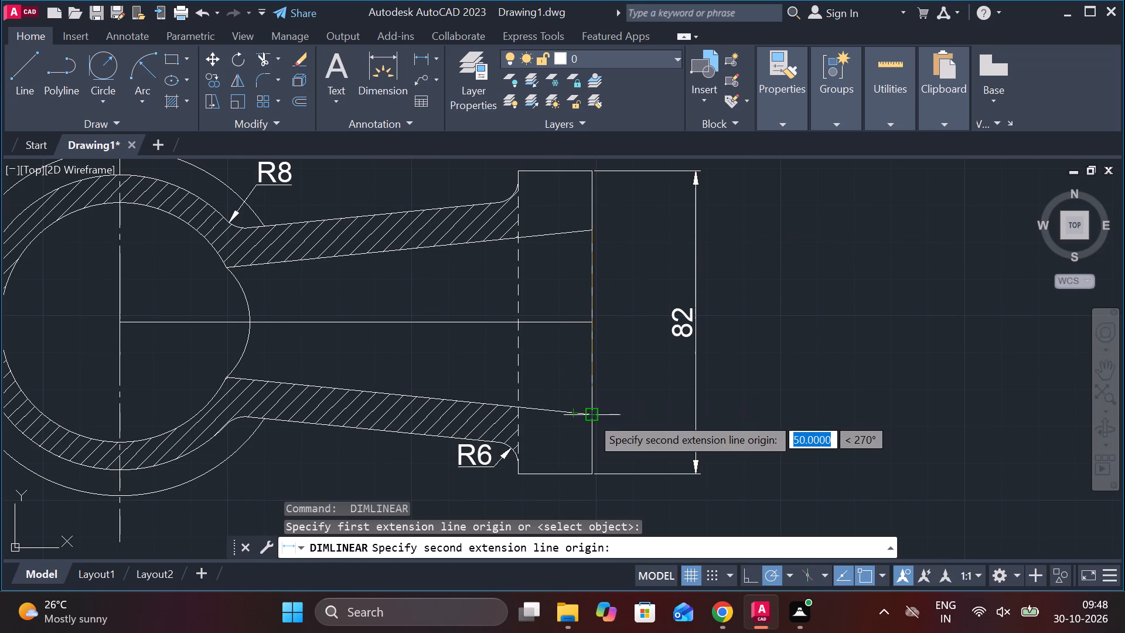
{"action": "left_click", "coordinate": [591, 416]}
{"action": "left_click", "coordinate": [642, 377]}
{"action": "key", "text": "Escape"}
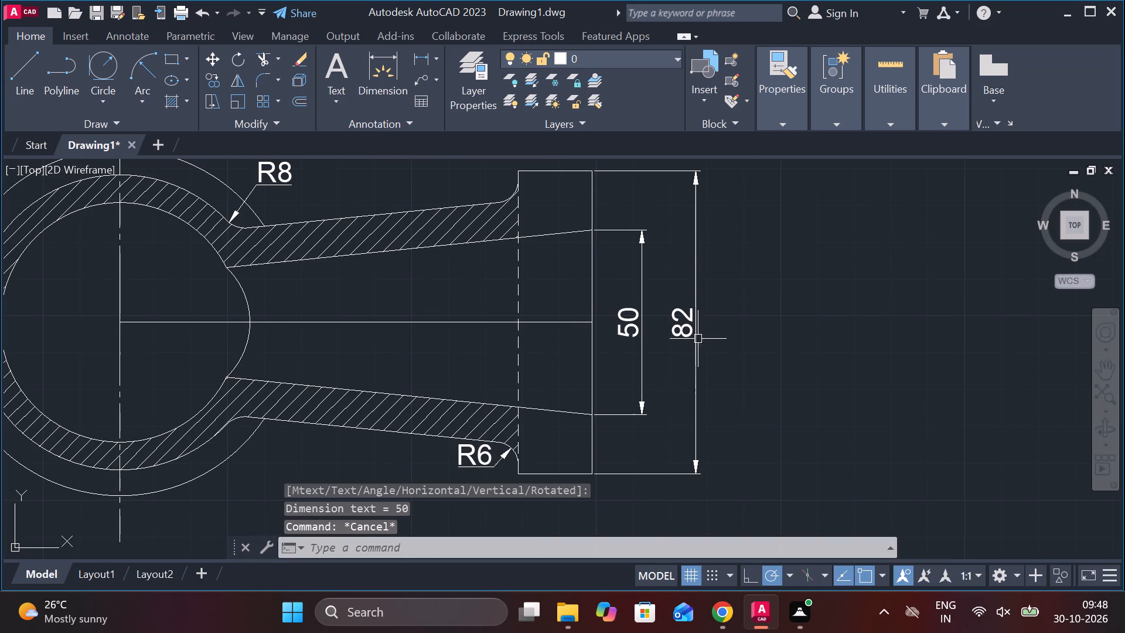
Add a diameter symbol before the 82 and 50 dimension texts at the flange in the lower view.
{"action": "double_click", "coordinate": [672, 333]}
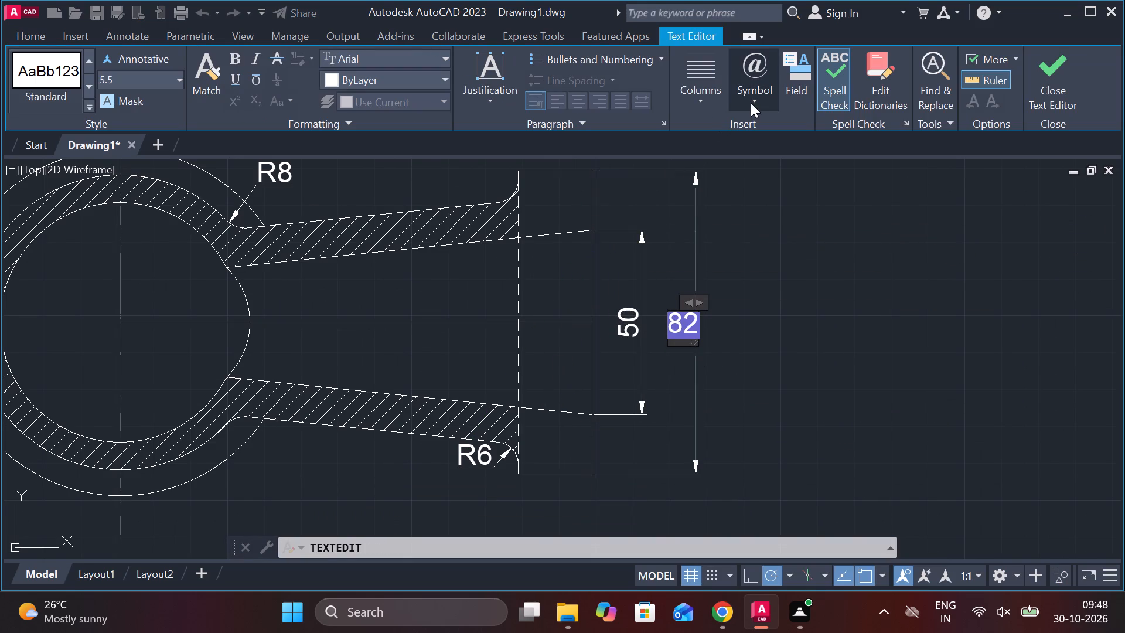
{"action": "left_click", "coordinate": [751, 103]}
{"action": "left_click", "coordinate": [800, 171]}
{"action": "left_click", "coordinate": [642, 352]}
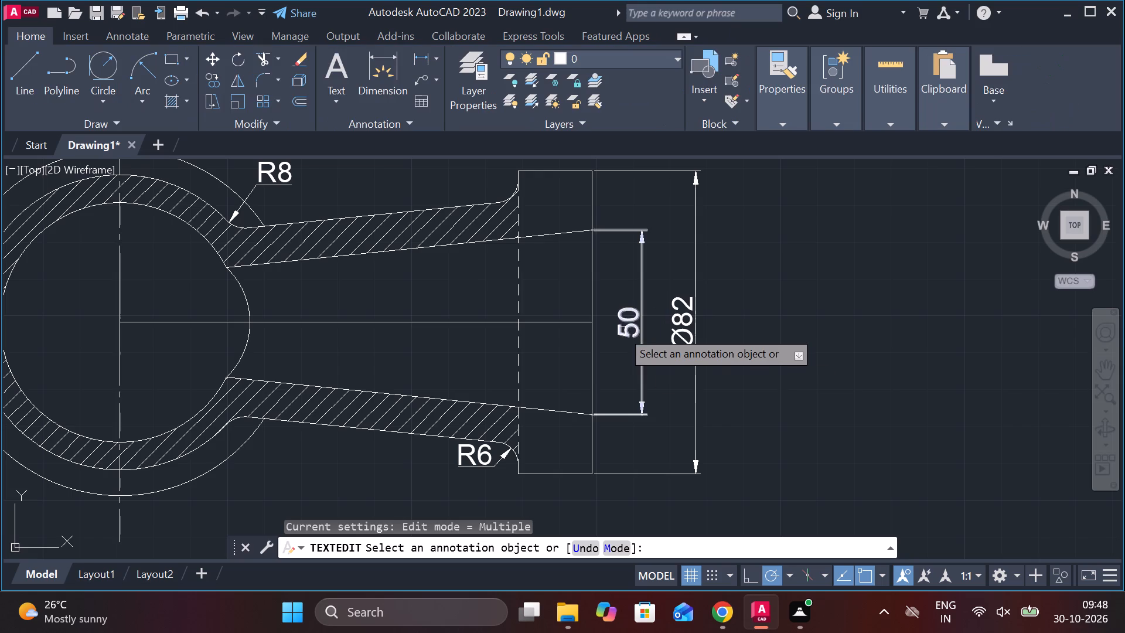
{"action": "double_click", "coordinate": [619, 326]}
{"action": "left_click", "coordinate": [748, 101]}
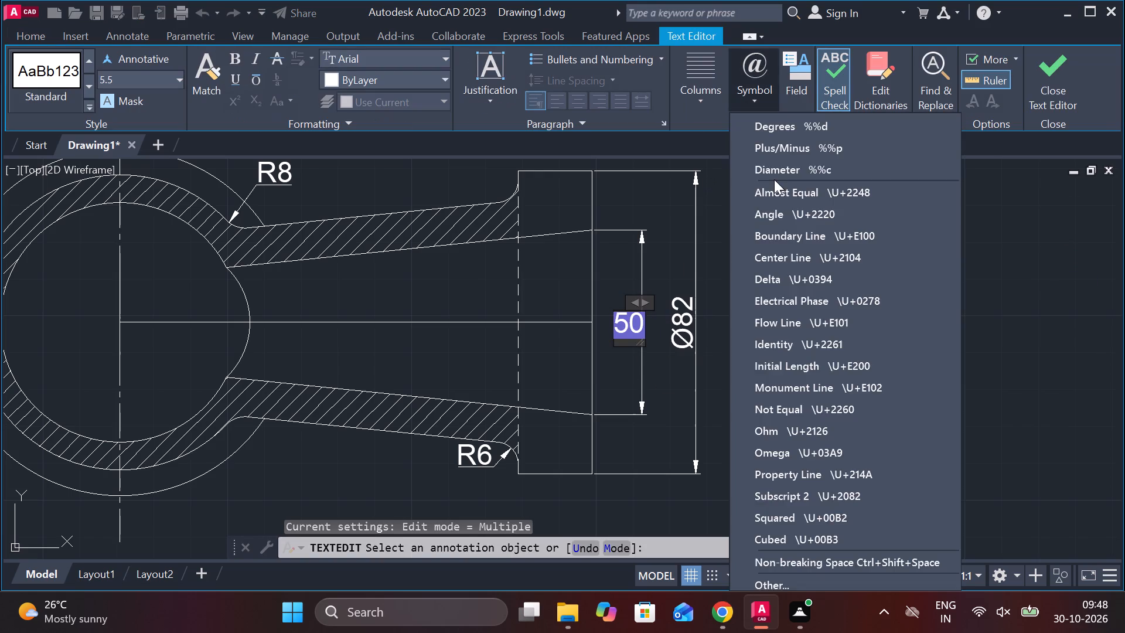
{"action": "left_click", "coordinate": [774, 179]}
{"action": "left_click", "coordinate": [793, 324]}
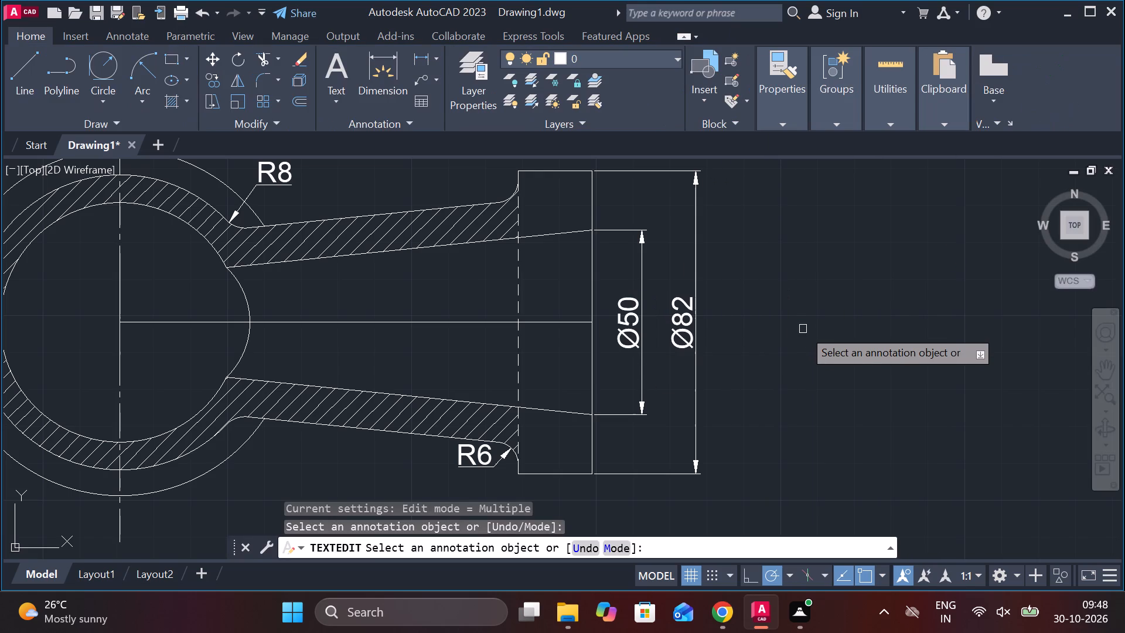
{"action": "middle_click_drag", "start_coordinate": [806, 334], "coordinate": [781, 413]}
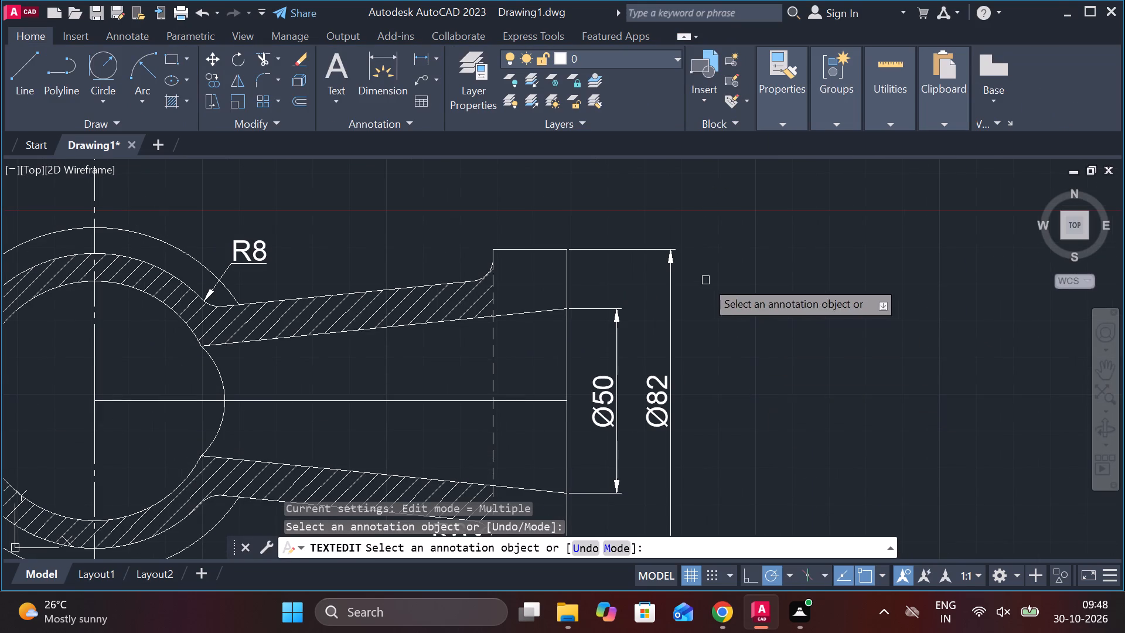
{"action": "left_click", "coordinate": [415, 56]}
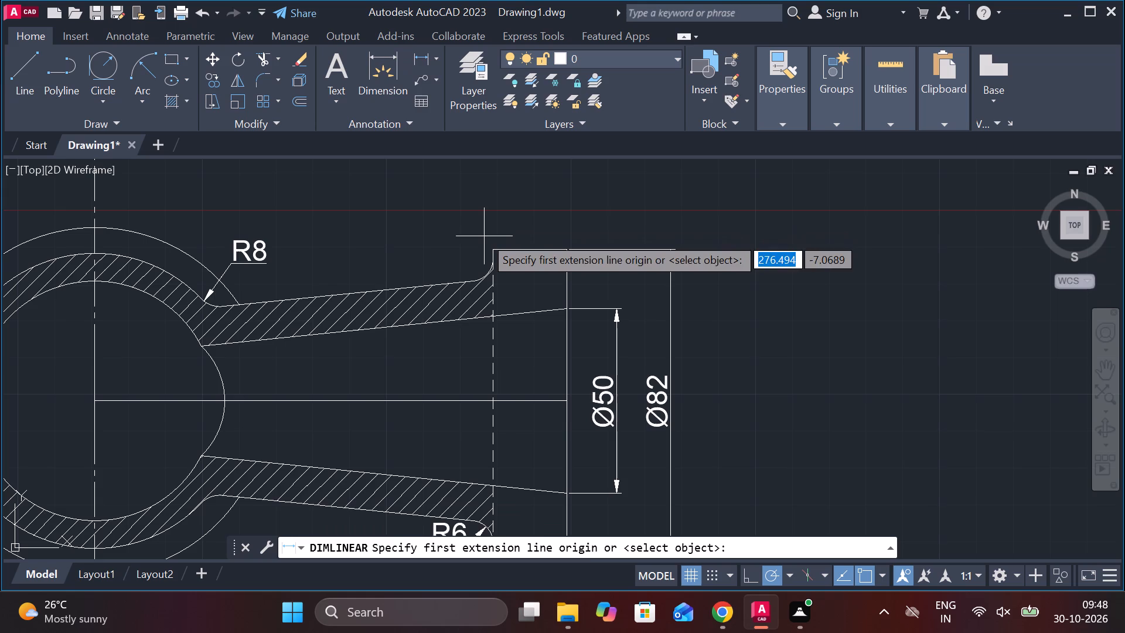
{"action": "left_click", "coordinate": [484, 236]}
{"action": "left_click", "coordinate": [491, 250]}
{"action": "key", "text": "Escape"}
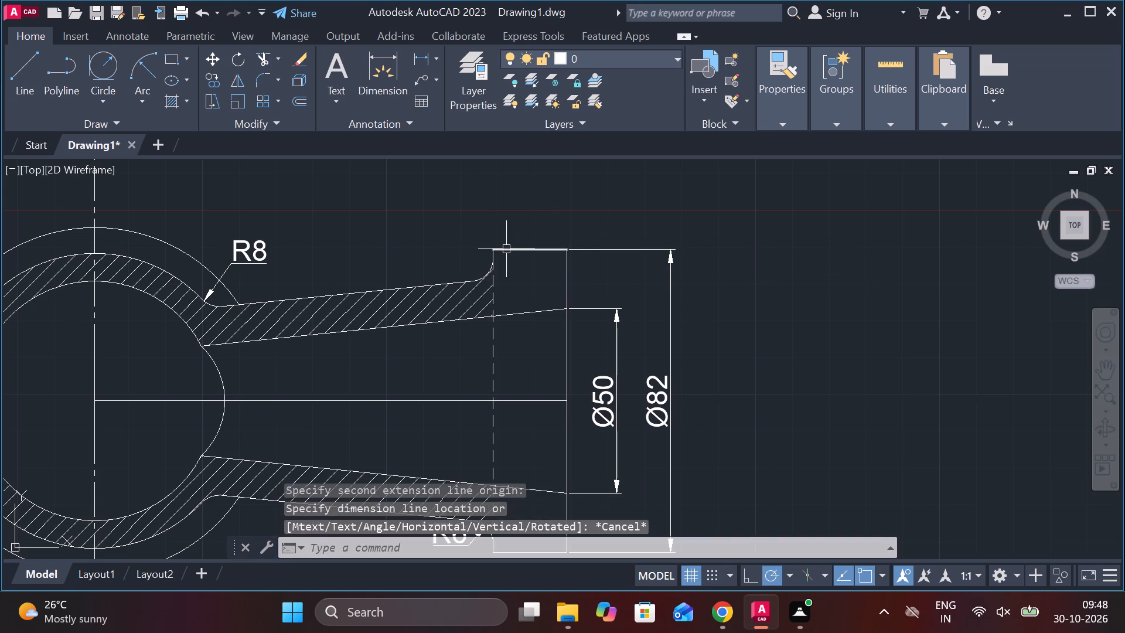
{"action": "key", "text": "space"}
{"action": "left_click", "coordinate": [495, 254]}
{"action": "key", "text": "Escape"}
Add a horizontal linear dimension for the flange's thickness, placed above the flange in the lower view.
{"action": "scroll", "coordinate": [498, 250], "scroll_direction": "up", "scroll_amount": 2}
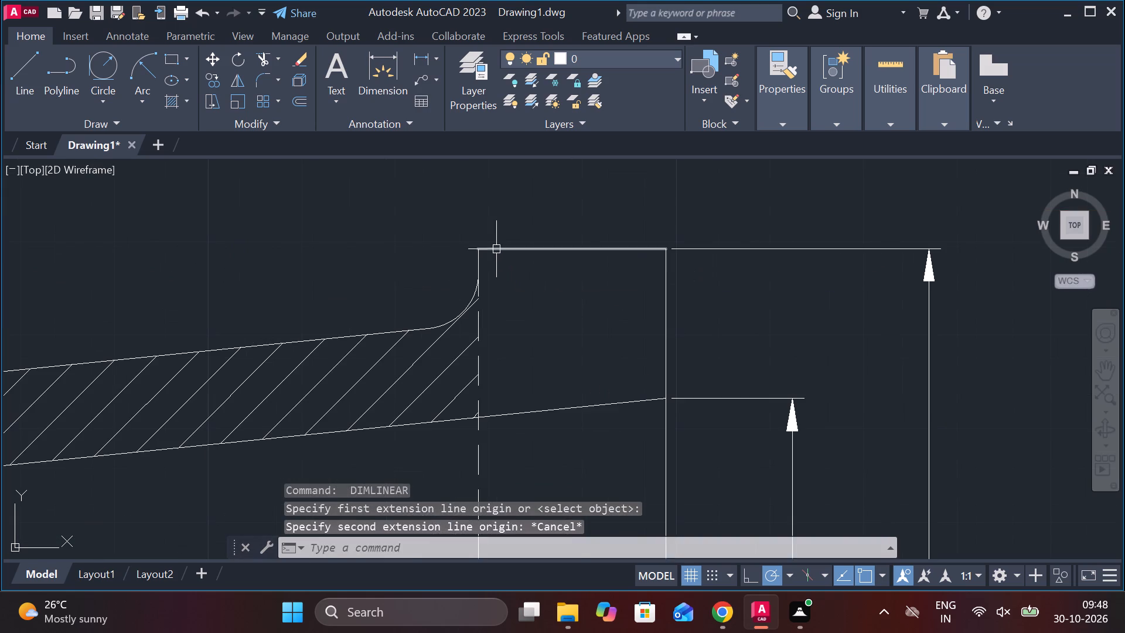
{"action": "key", "text": "space"}
{"action": "left_click", "coordinate": [481, 244]}
{"action": "left_click", "coordinate": [666, 249]}
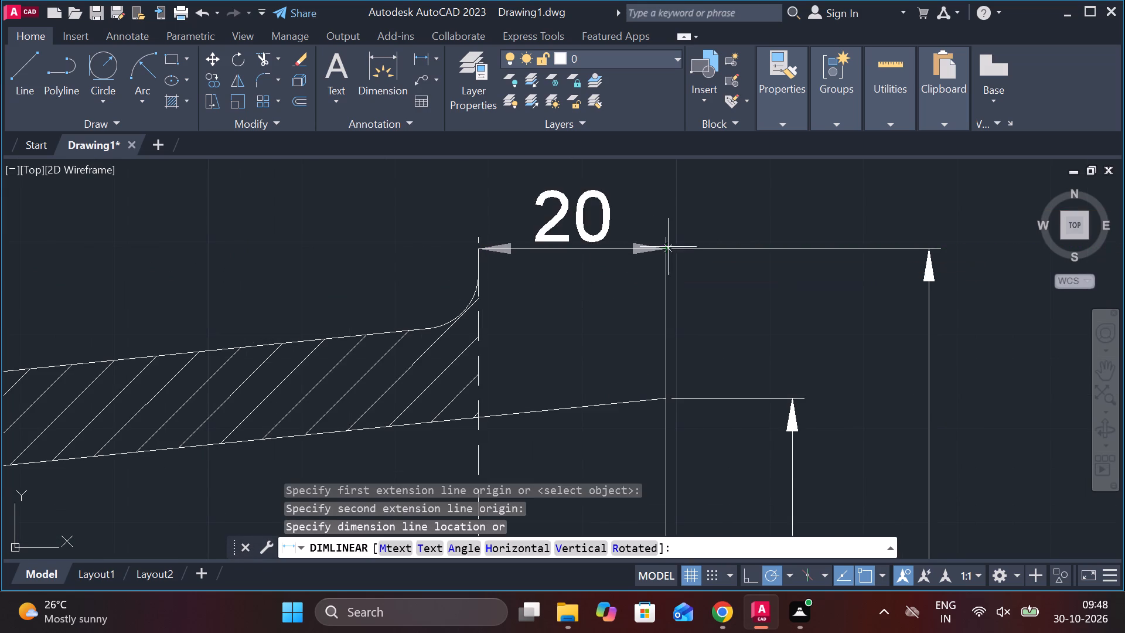
{"action": "scroll", "coordinate": [671, 244], "scroll_direction": "down", "scroll_amount": 3}
{"action": "middle_click_drag", "start_coordinate": [671, 244], "coordinate": [682, 305]}
{"action": "left_click", "coordinate": [683, 271]}
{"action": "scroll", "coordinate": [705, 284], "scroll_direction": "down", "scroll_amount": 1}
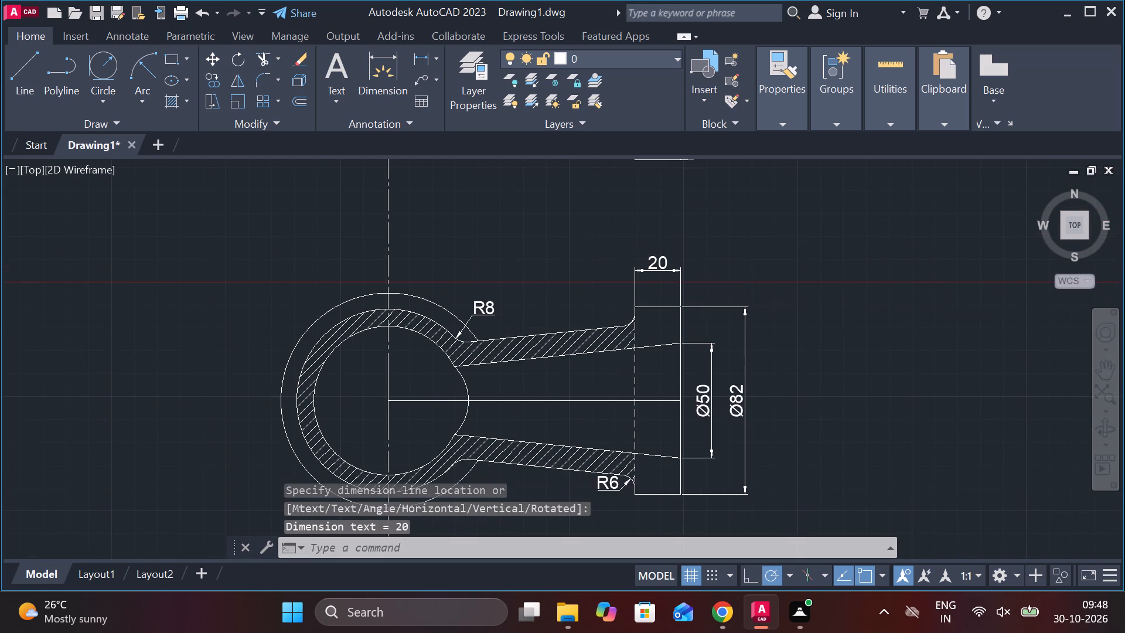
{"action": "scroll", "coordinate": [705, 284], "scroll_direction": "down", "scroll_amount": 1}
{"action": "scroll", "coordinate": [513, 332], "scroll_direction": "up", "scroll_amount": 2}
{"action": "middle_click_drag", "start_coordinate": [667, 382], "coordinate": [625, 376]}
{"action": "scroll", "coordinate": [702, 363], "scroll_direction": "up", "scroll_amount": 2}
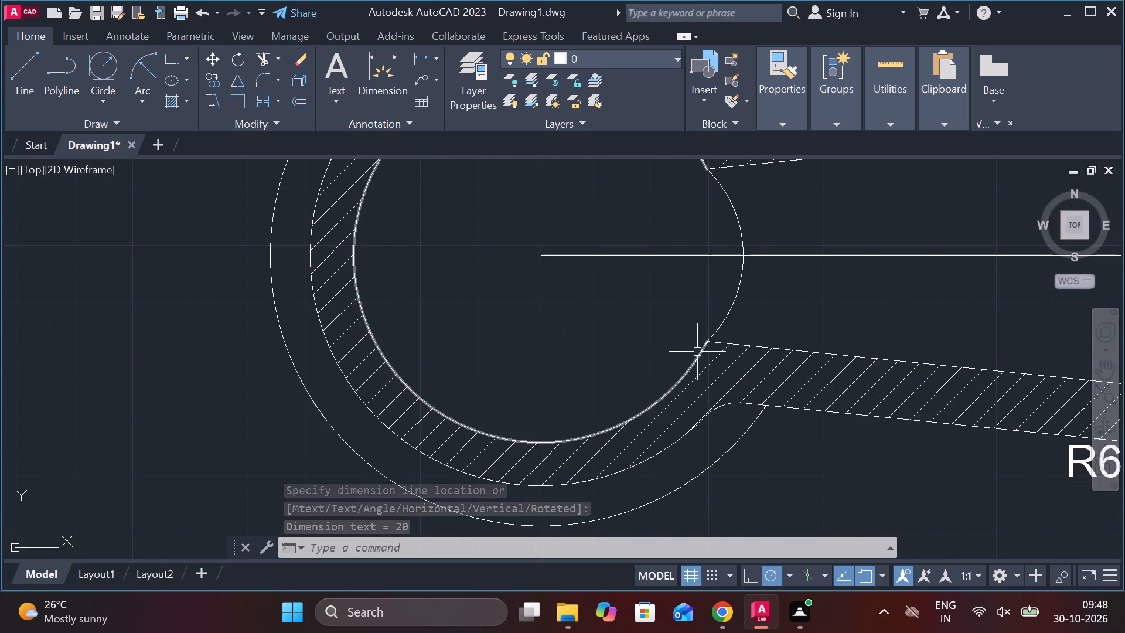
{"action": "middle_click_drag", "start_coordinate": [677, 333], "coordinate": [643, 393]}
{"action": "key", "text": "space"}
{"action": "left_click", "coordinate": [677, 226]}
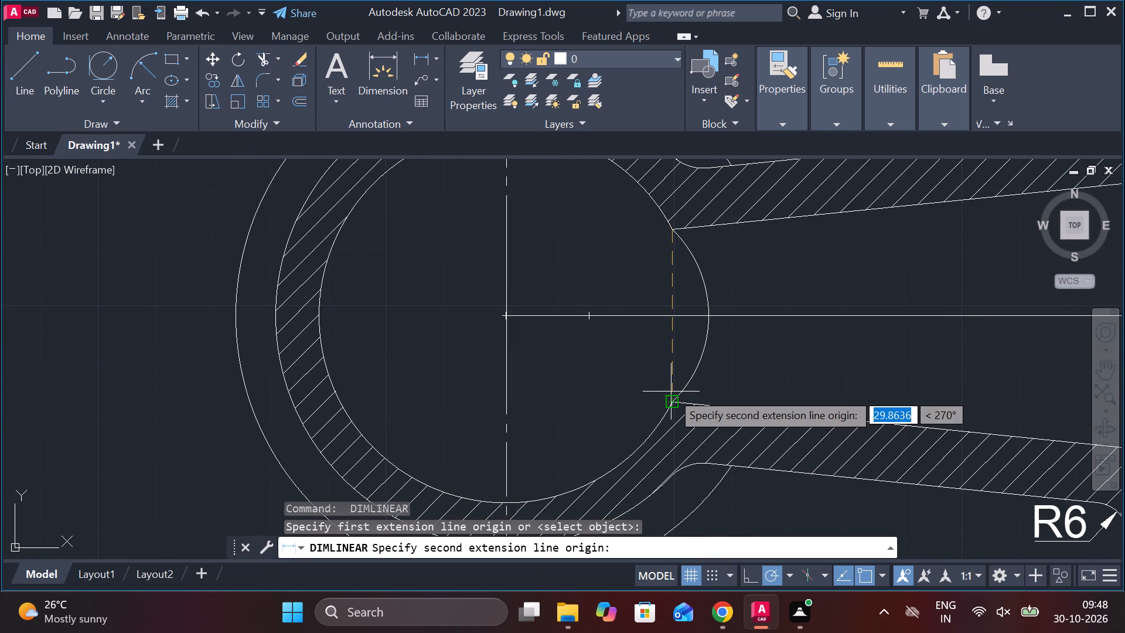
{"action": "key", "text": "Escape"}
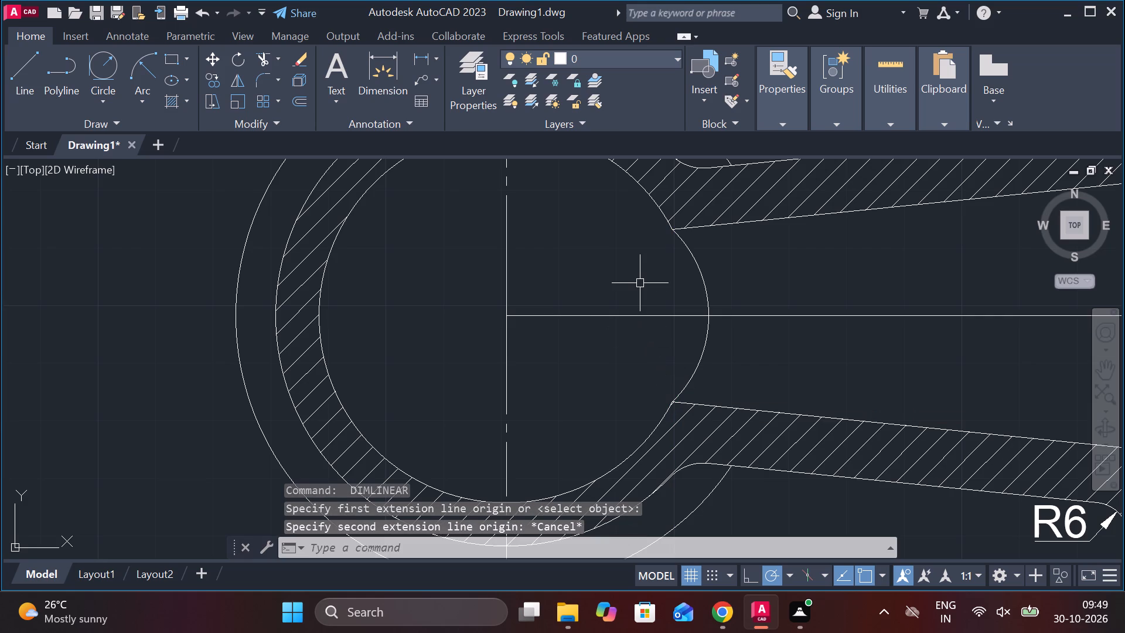
Extend the upper and lower tapered bore lines to the circles' vertical centreline in the lower view.
{"action": "type", "text": "ex"}
{"action": "key", "text": "space"}
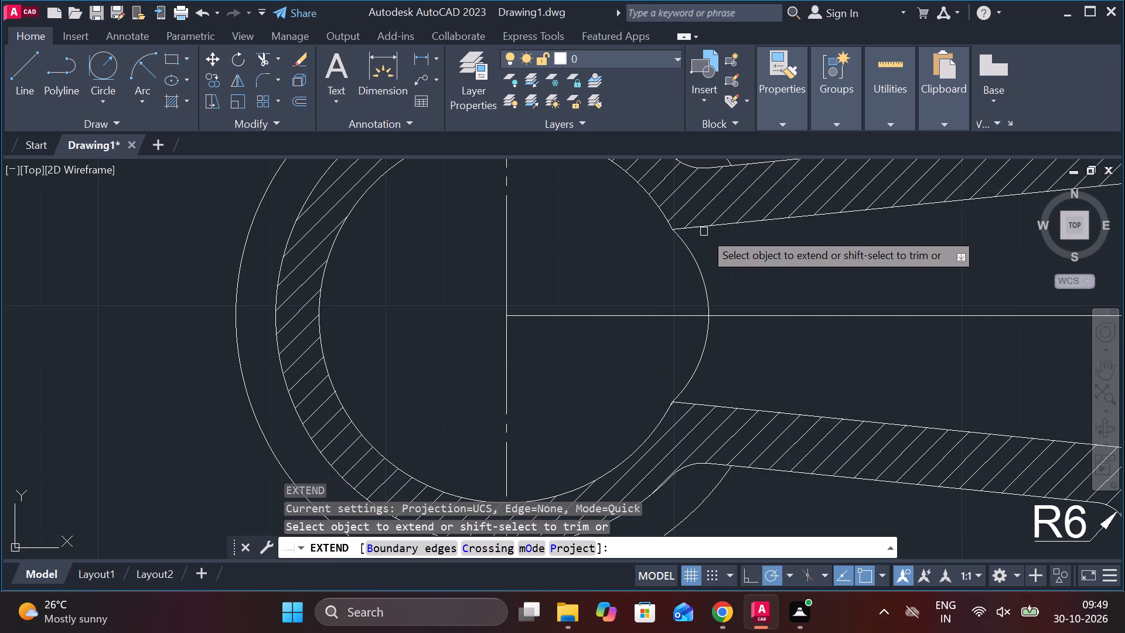
{"action": "left_click", "coordinate": [692, 229]}
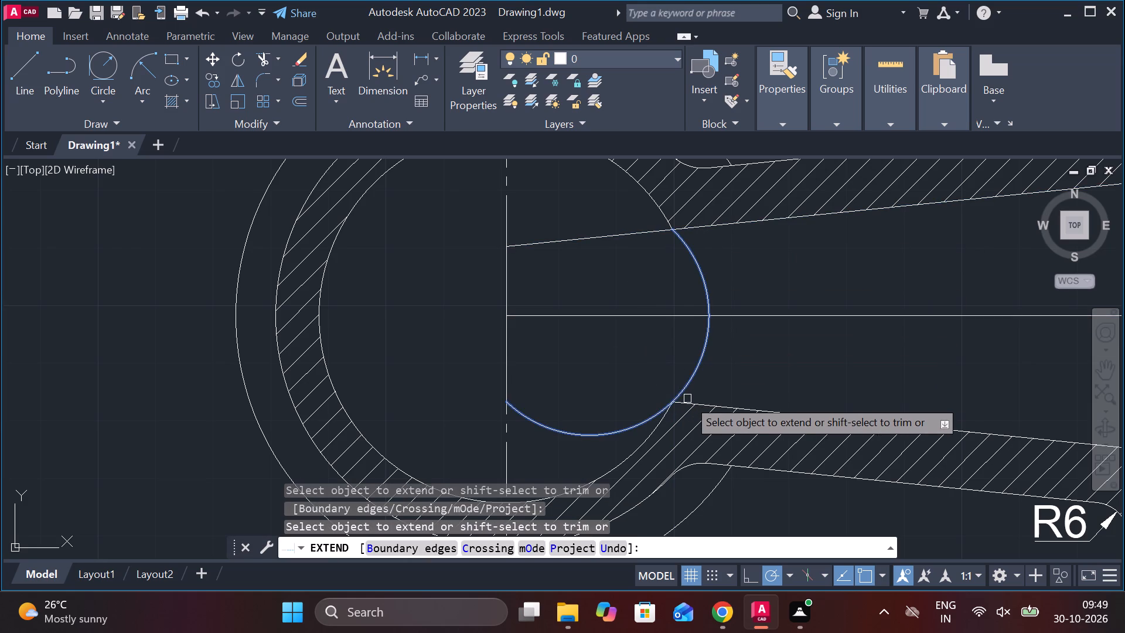
{"action": "left_click", "coordinate": [687, 400]}
{"action": "key", "text": "Escape"}
Add a vertical linear dimension between the tapered bore lines' ends at the circles' vertical centreline in the lower view.
{"action": "left_click", "coordinate": [427, 63]}
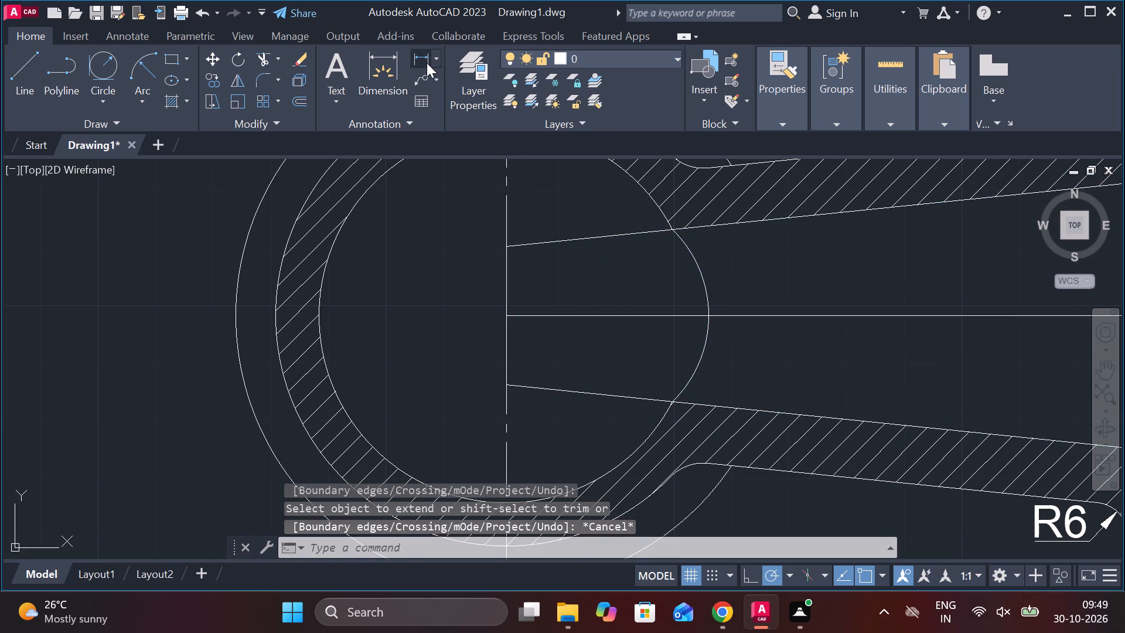
{"action": "left_click", "coordinate": [506, 245]}
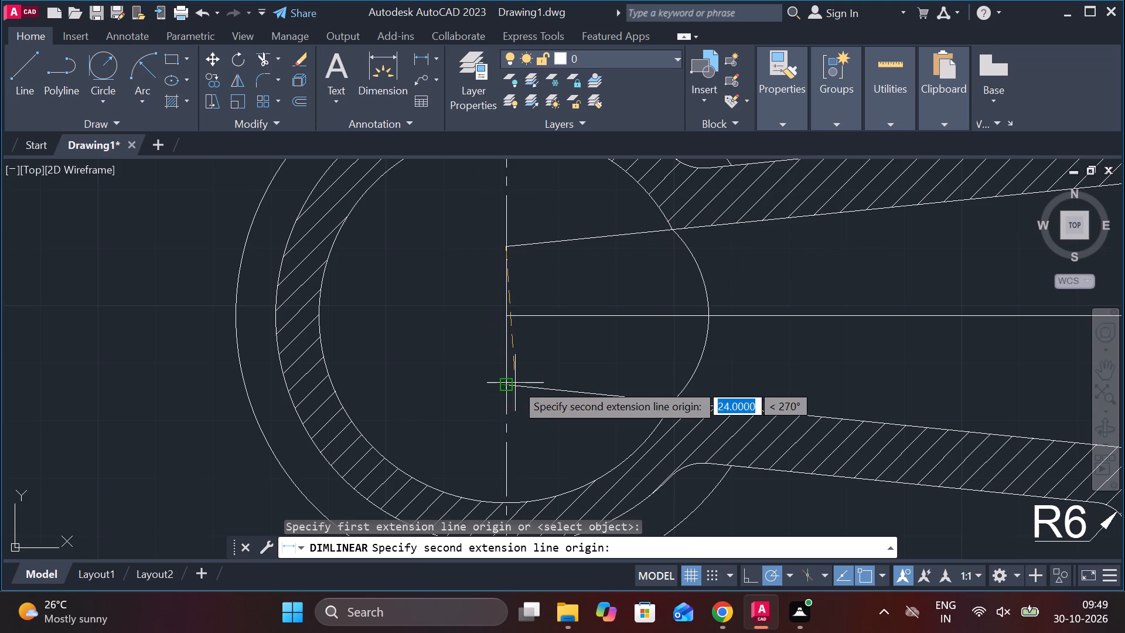
{"action": "left_click", "coordinate": [503, 390]}
{"action": "left_click", "coordinate": [473, 362]}
Add a diameter symbol before the 24 dimension text at the bore's narrow end in the lower view.
{"action": "double_click", "coordinate": [465, 325]}
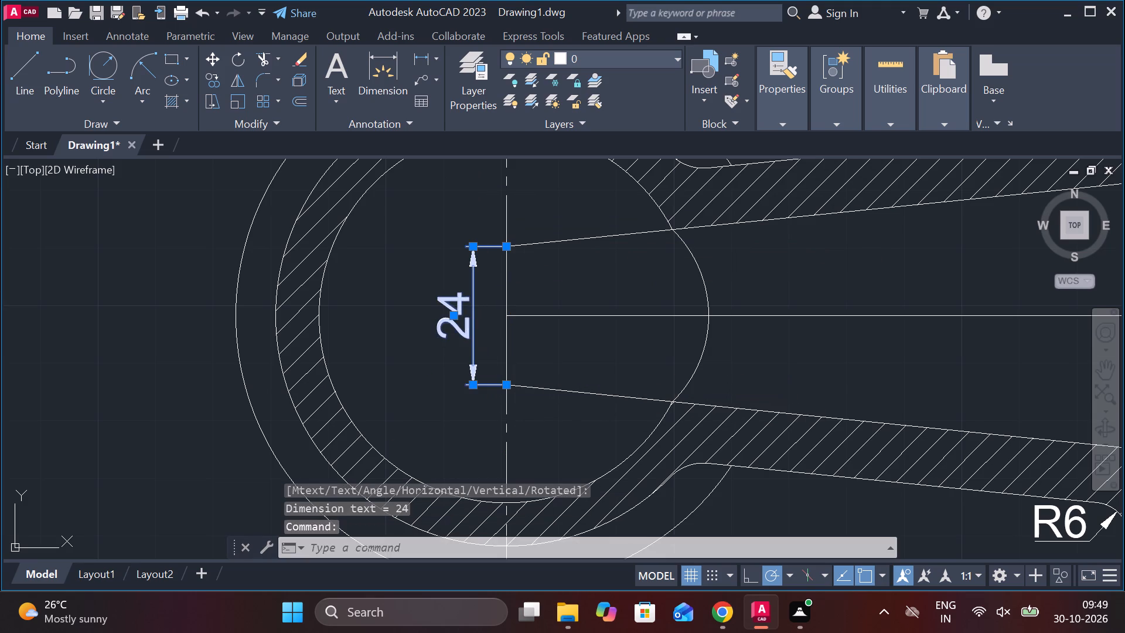
{"action": "left_click", "coordinate": [748, 93]}
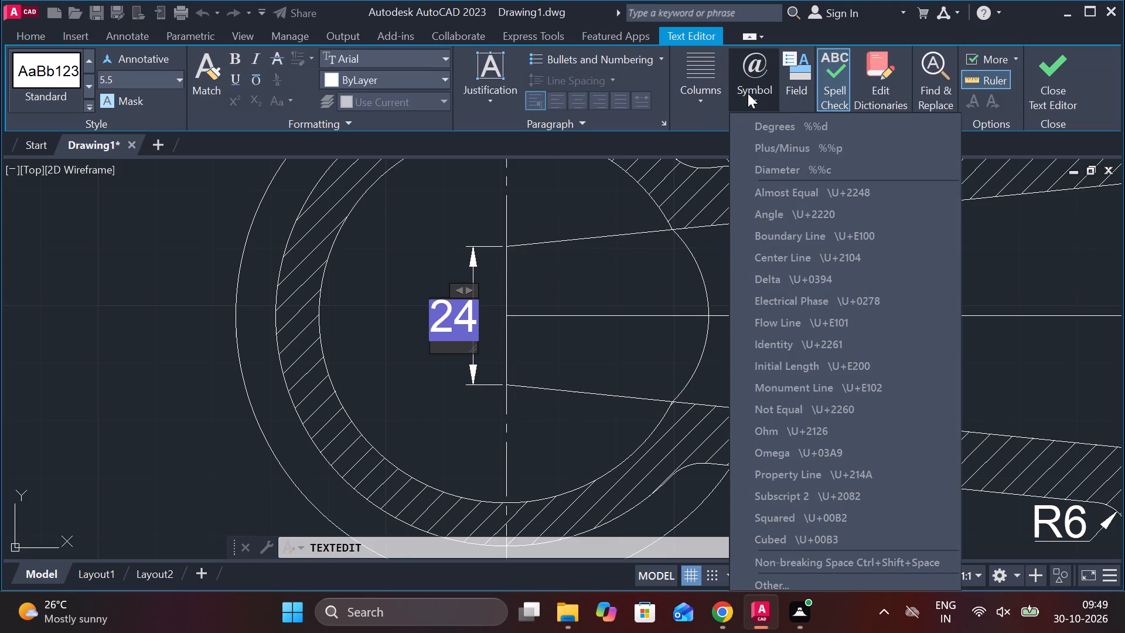
{"action": "left_click", "coordinate": [790, 174]}
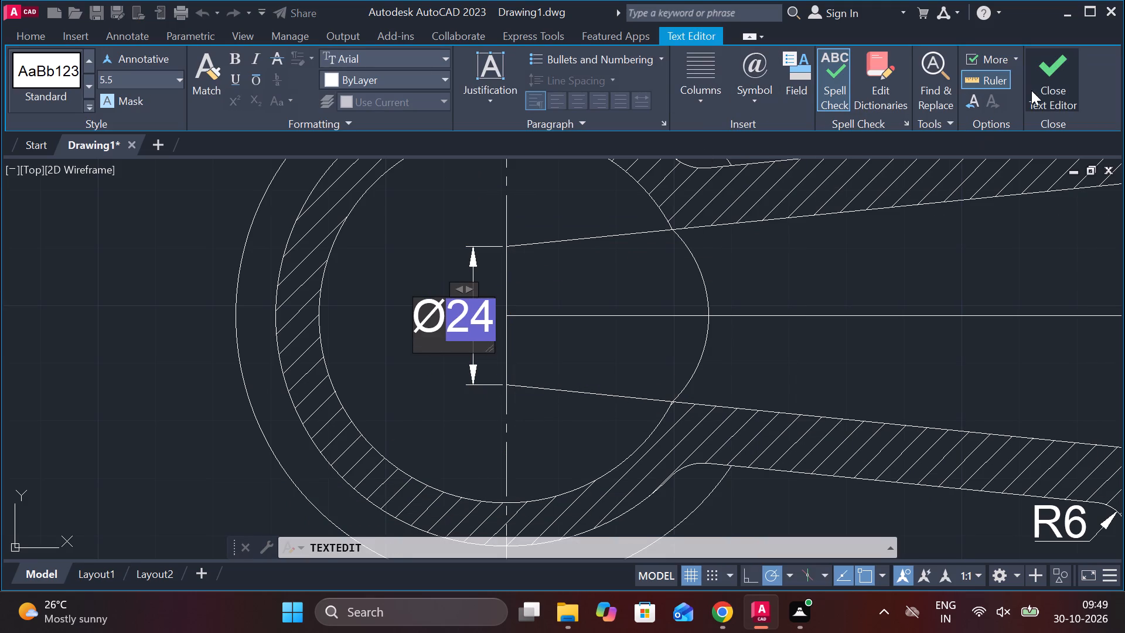
{"action": "left_click", "coordinate": [1031, 90]}
{"action": "scroll", "coordinate": [572, 271], "scroll_direction": "down", "scroll_amount": 4}
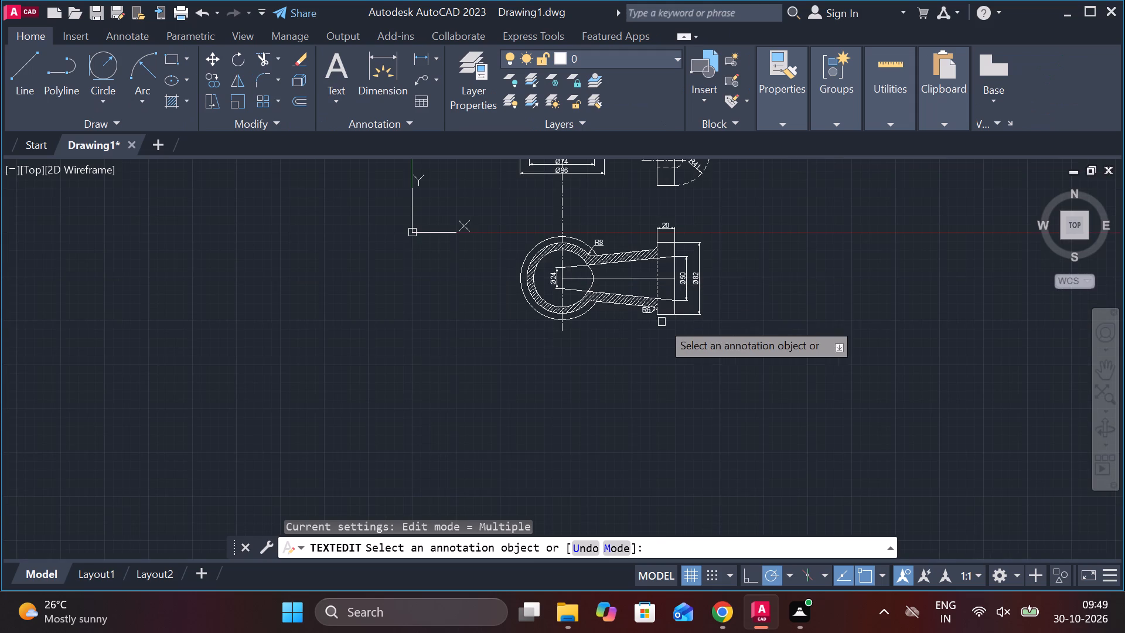
{"action": "scroll", "coordinate": [670, 316], "scroll_direction": "up", "scroll_amount": 1}
{"action": "middle_click_drag", "start_coordinate": [686, 340], "coordinate": [599, 454]}
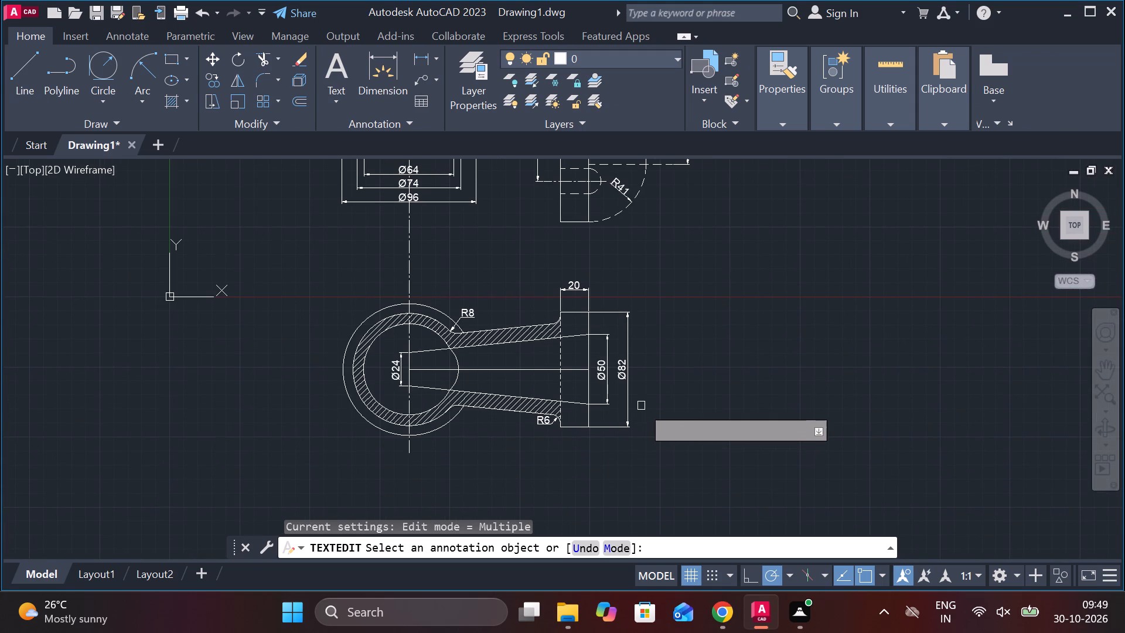
{"action": "key", "text": "Escape"}
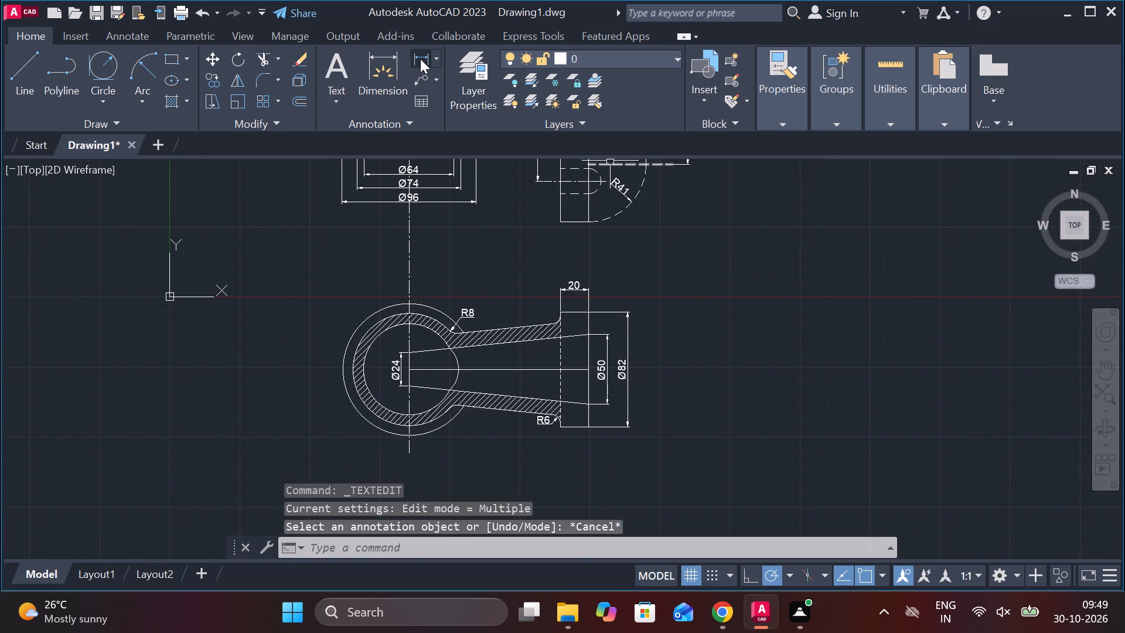
Add a horizontal linear dimension from the circles' vertical centreline to the flange's outer face, above the lower view.
{"action": "left_click", "coordinate": [420, 59]}
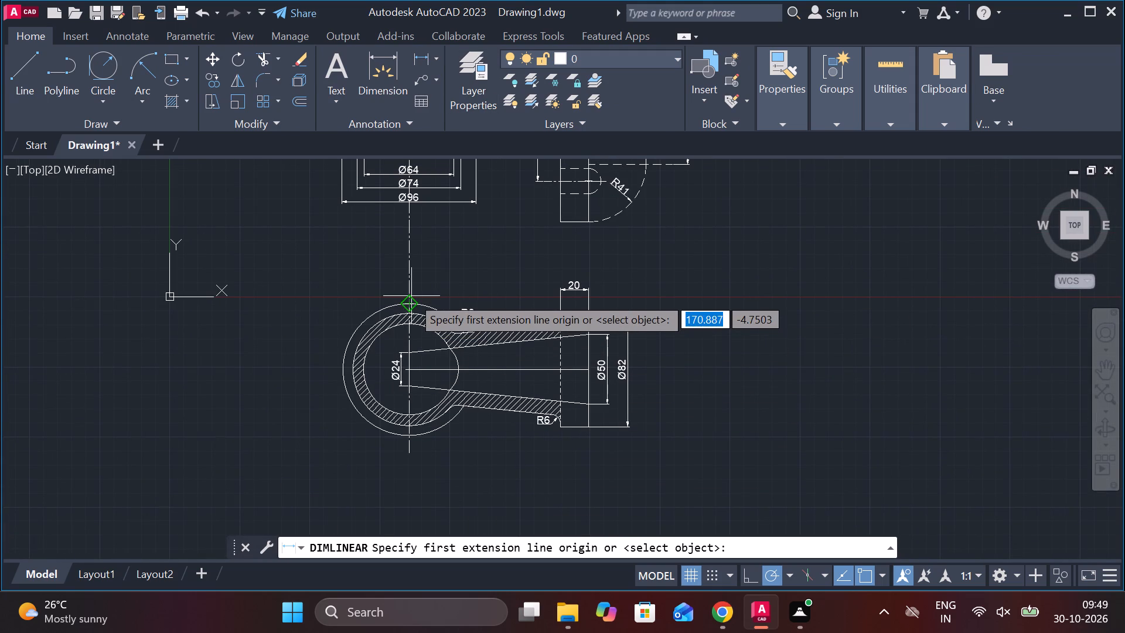
{"action": "scroll", "coordinate": [412, 292], "scroll_direction": "up", "scroll_amount": 3}
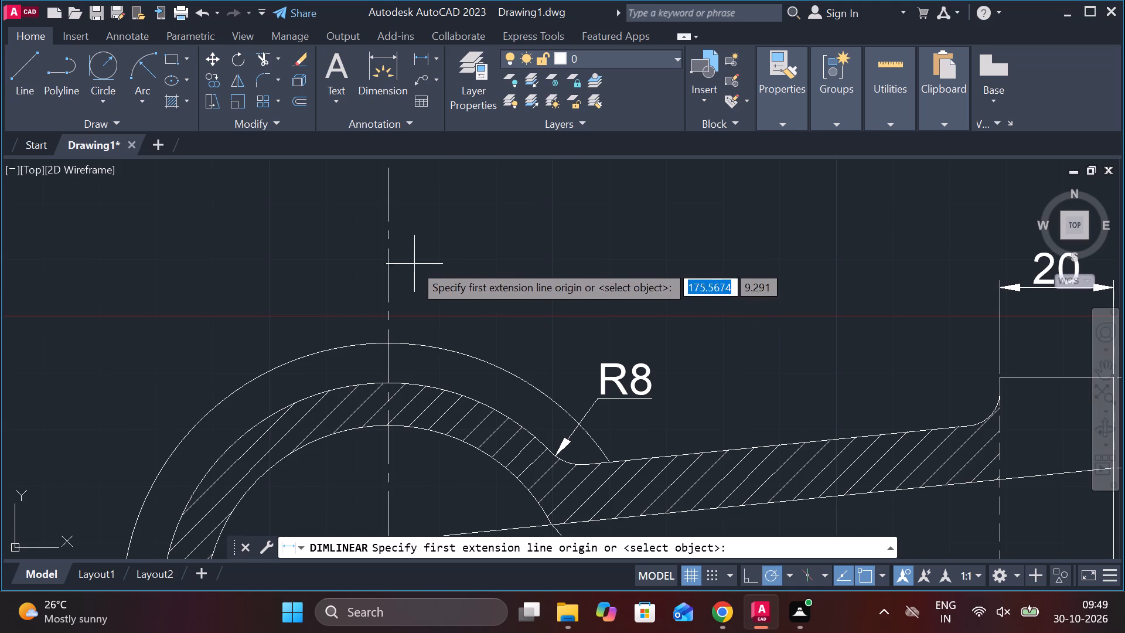
{"action": "left_click", "coordinate": [397, 270]}
{"action": "scroll", "coordinate": [429, 297], "scroll_direction": "down", "scroll_amount": 2}
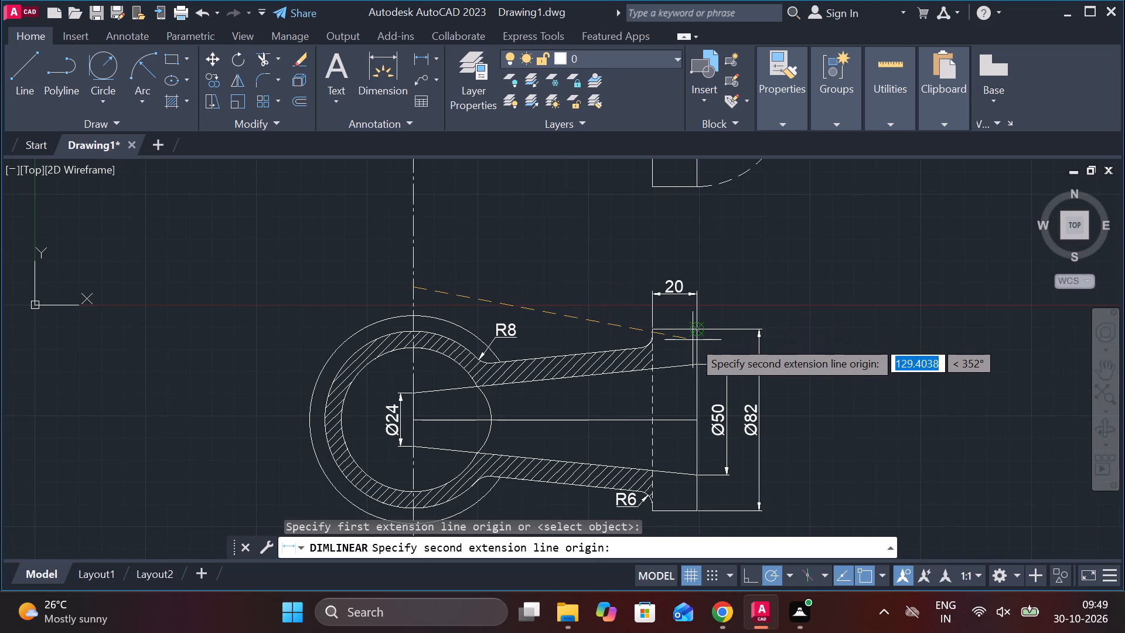
{"action": "left_click", "coordinate": [700, 343]}
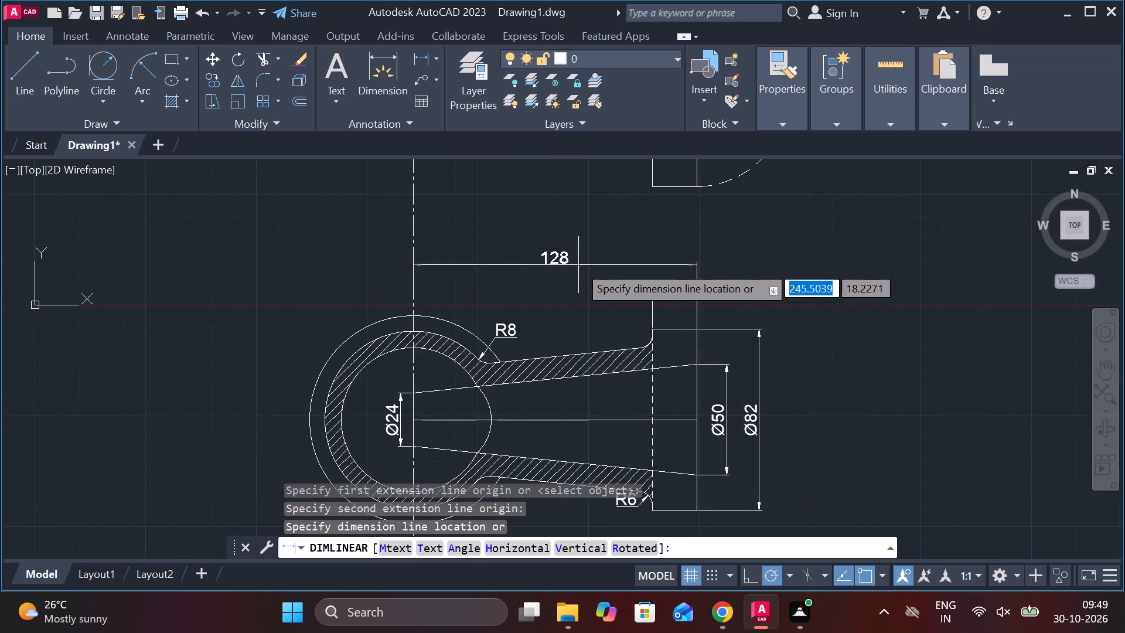
{"action": "left_click", "coordinate": [575, 283]}
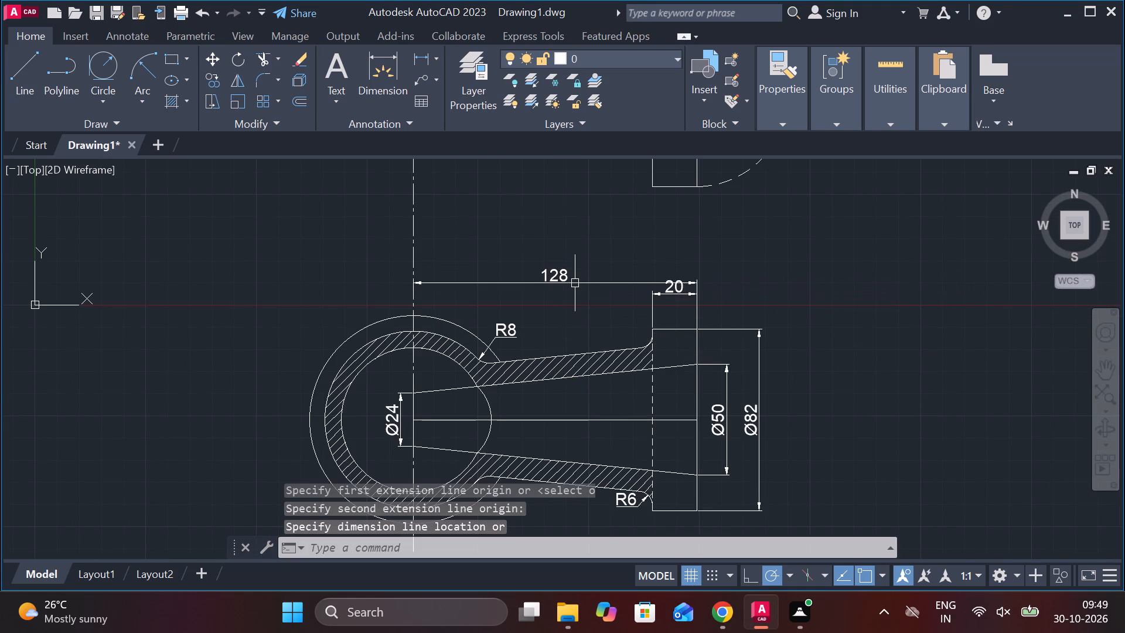
Move the centreline-to-flange dimension line higher, clear of the flange thickness dimension.
{"action": "left_click", "coordinate": [563, 281]}
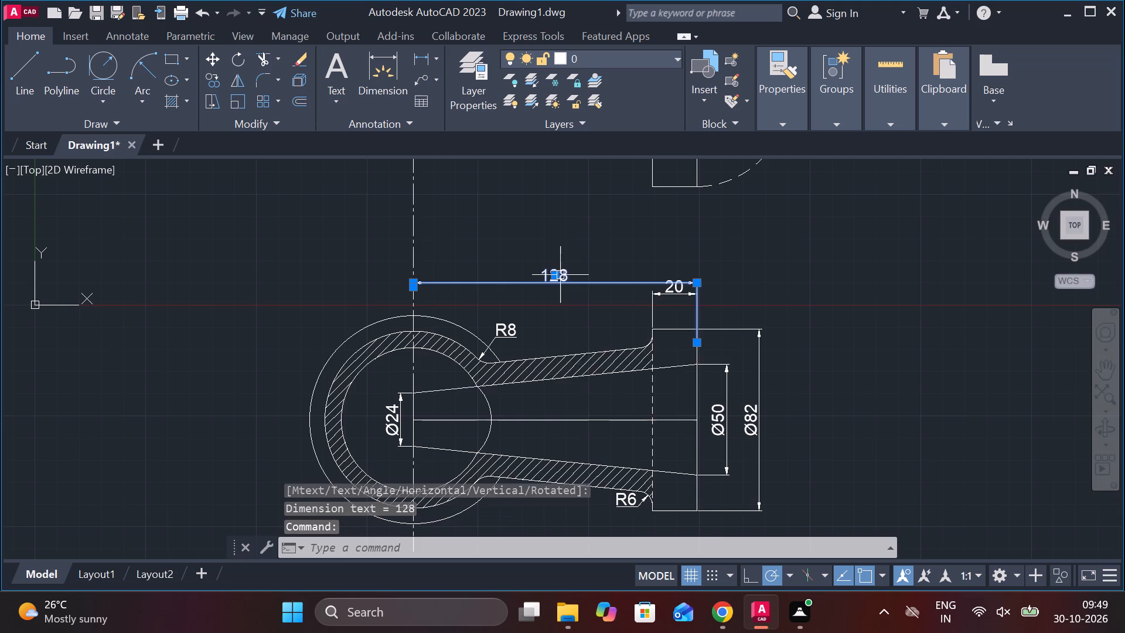
{"action": "left_click", "coordinate": [558, 275]}
{"action": "left_click", "coordinate": [553, 247]}
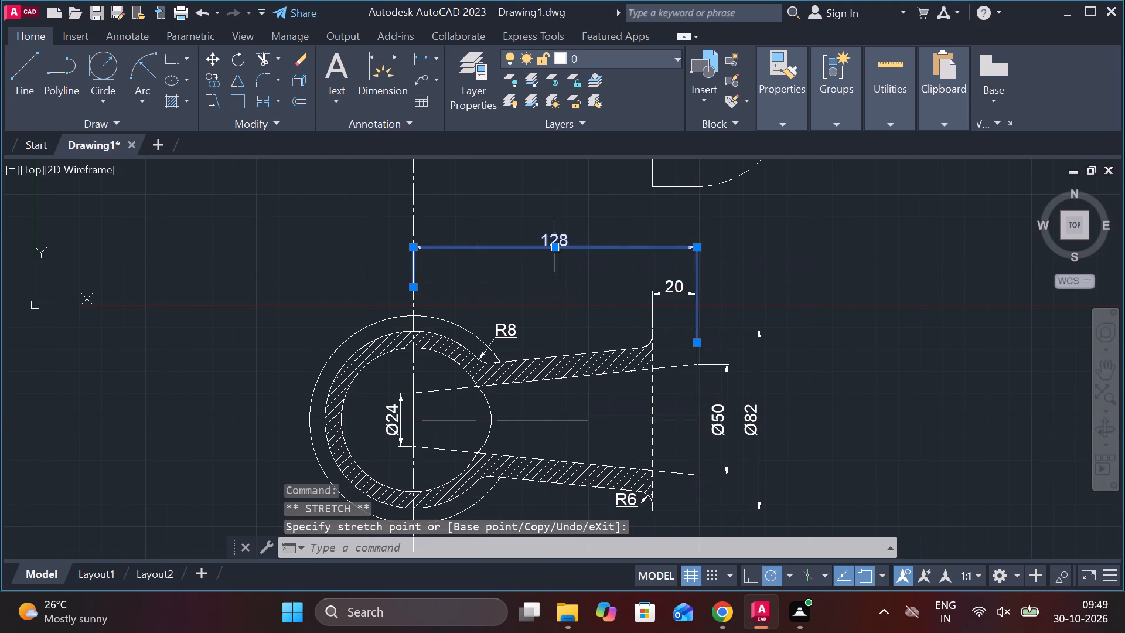
{"action": "key", "text": "Escape"}
Draw a small upright three-sided polygon, inscribed with a radius of about 5, in the empty area left of the lower view.
{"action": "scroll", "coordinate": [794, 331], "scroll_direction": "down", "scroll_amount": 1}
{"action": "middle_click_drag", "start_coordinate": [802, 337], "coordinate": [681, 249]}
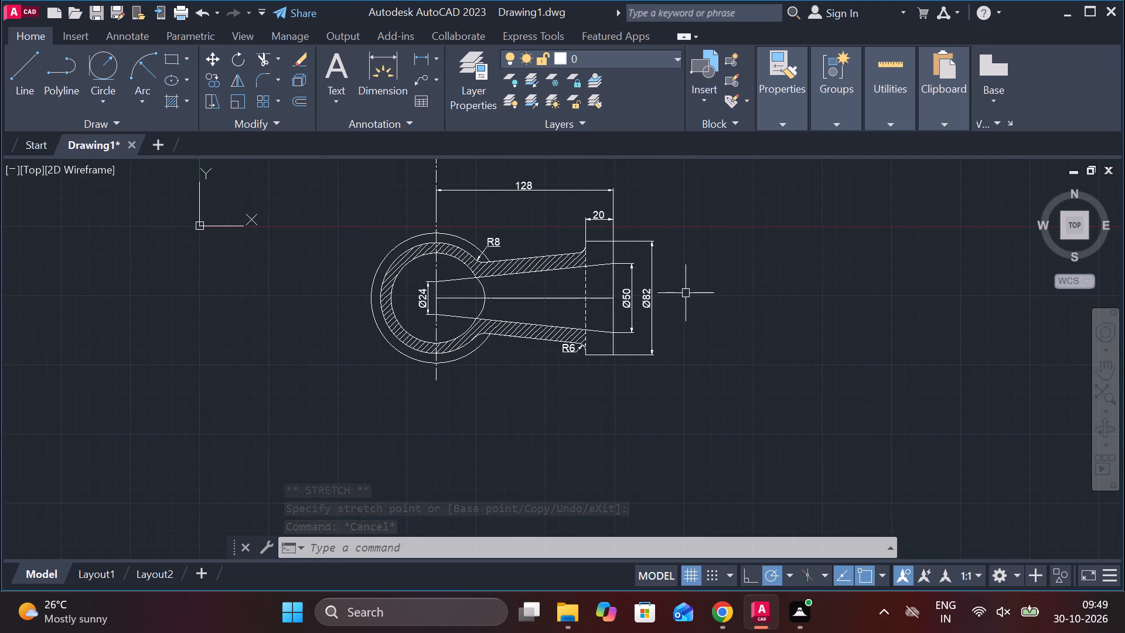
{"action": "scroll", "coordinate": [312, 292], "scroll_direction": "up", "scroll_amount": 1}
{"action": "middle_click_drag", "start_coordinate": [332, 294], "coordinate": [425, 375]}
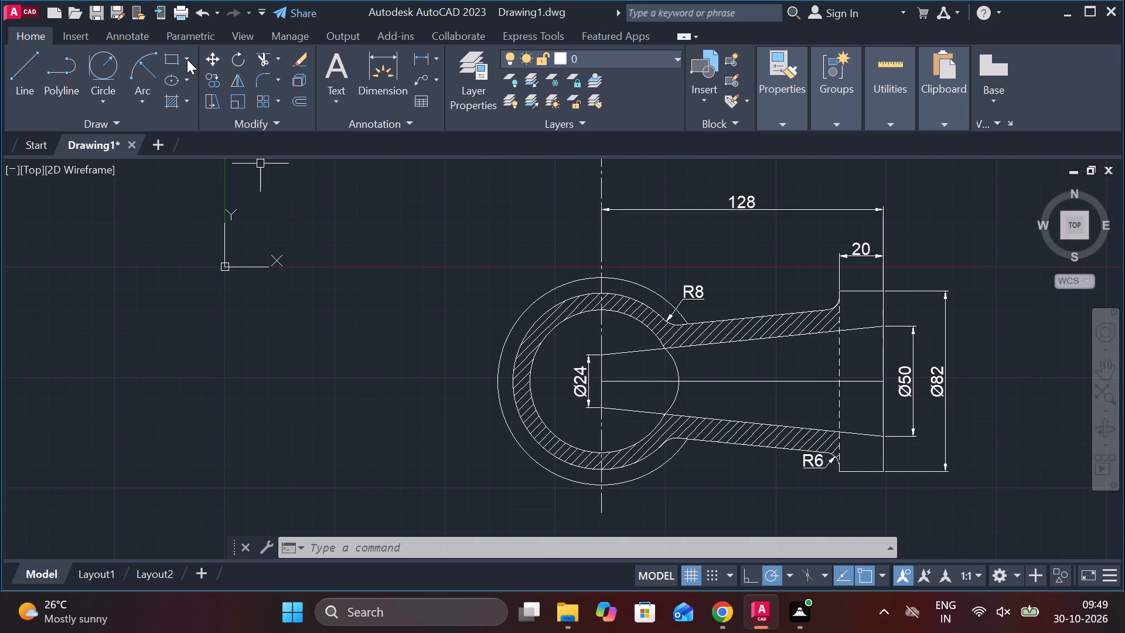
{"action": "left_click", "coordinate": [187, 59]}
{"action": "left_click", "coordinate": [207, 114]}
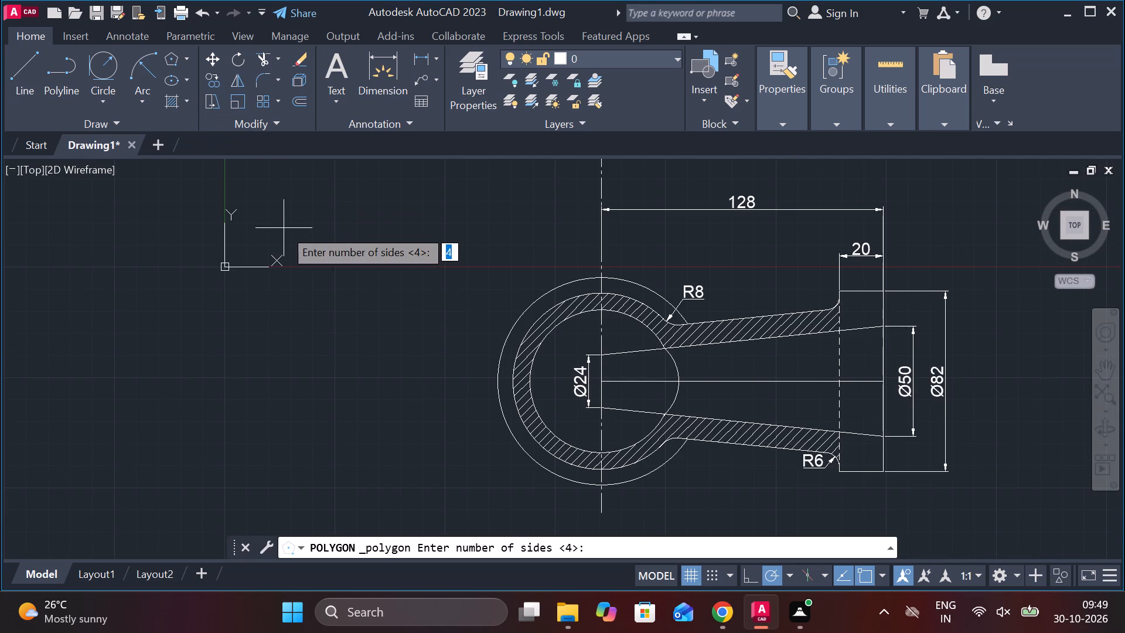
{"action": "key", "text": "3"}
{"action": "key", "text": "Return"}
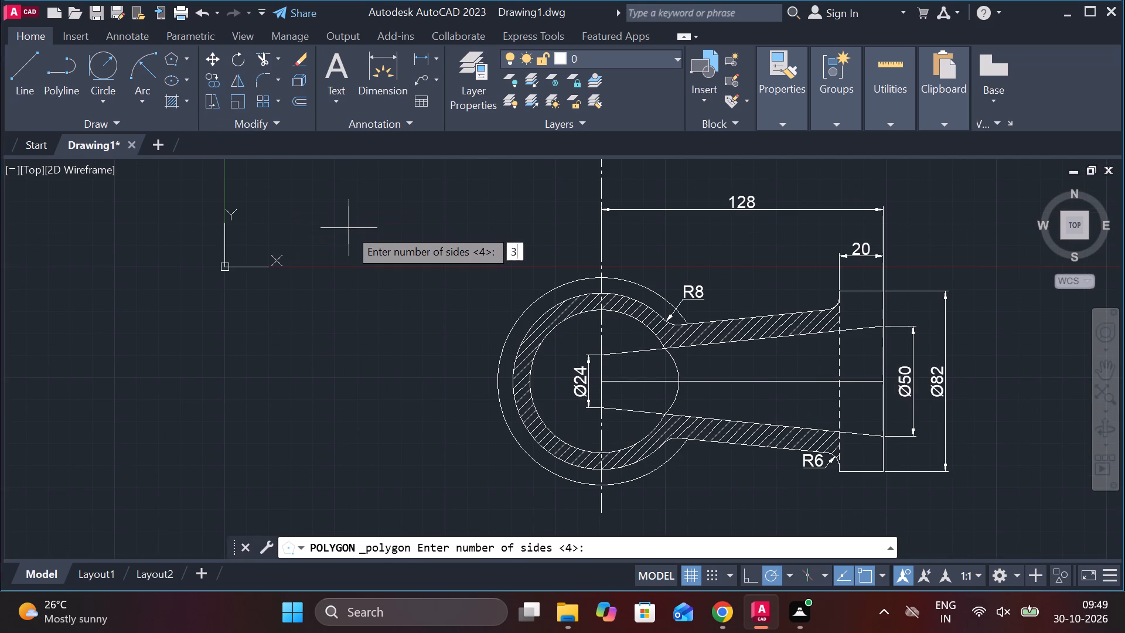
{"action": "left_click", "coordinate": [404, 251]}
{"action": "left_click_drag", "start_coordinate": [444, 297], "coordinate": [404, 251]}
{"action": "scroll", "coordinate": [404, 233], "scroll_direction": "up", "scroll_amount": 1}
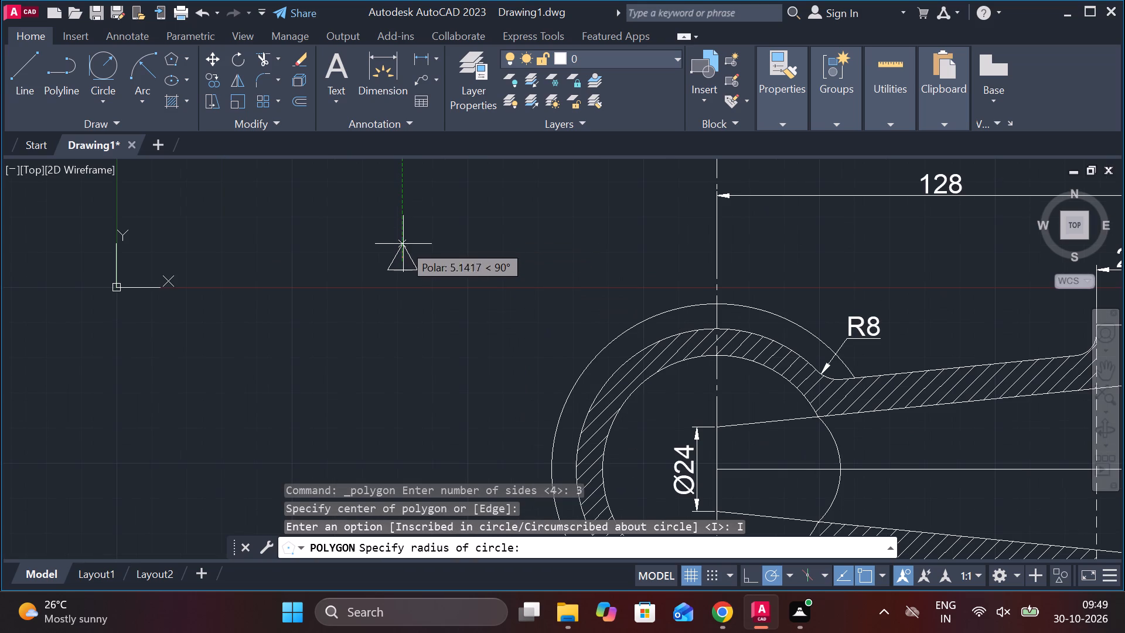
{"action": "left_click", "coordinate": [403, 247]}
Copy the triangle by its apex onto the bottom edge of the upper view, below the left hatched wall.
{"action": "scroll", "coordinate": [431, 249], "scroll_direction": "down", "scroll_amount": 2}
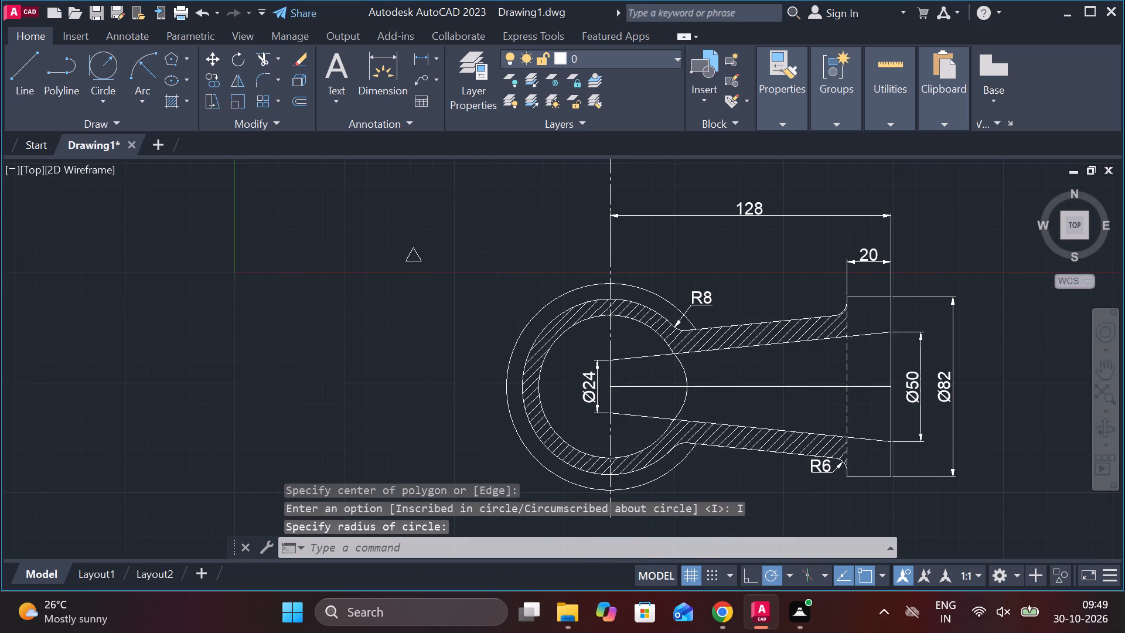
{"action": "left_click", "coordinate": [390, 238]}
{"action": "scroll", "coordinate": [450, 277], "scroll_direction": "up", "scroll_amount": 2}
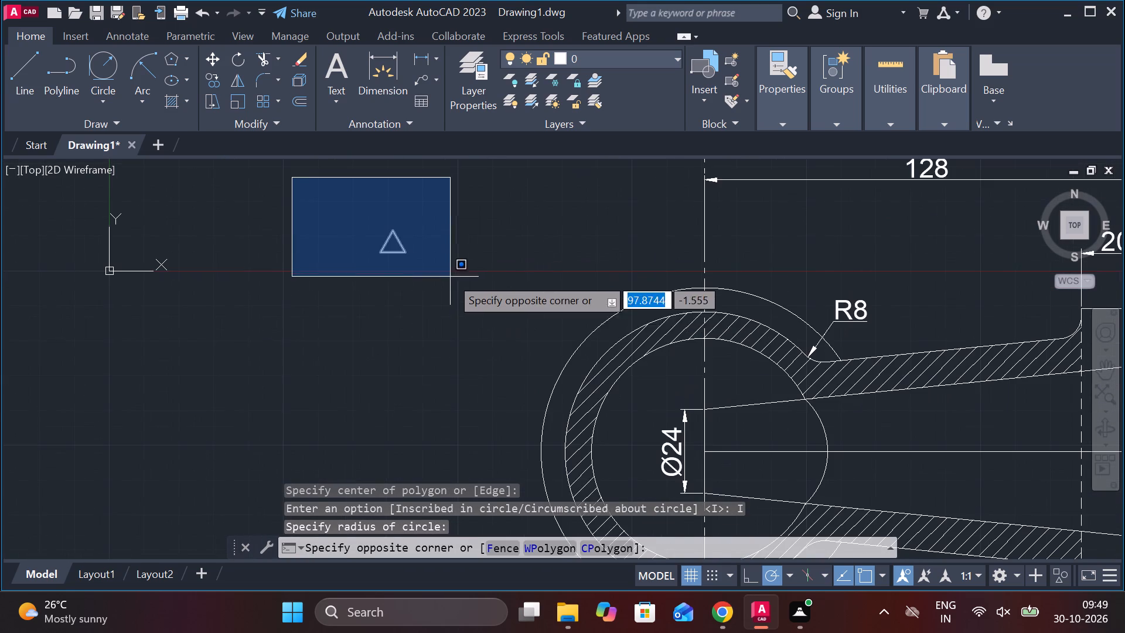
{"action": "left_click", "coordinate": [463, 294]}
{"action": "type", "text": "co"}
{"action": "key", "text": "Return"}
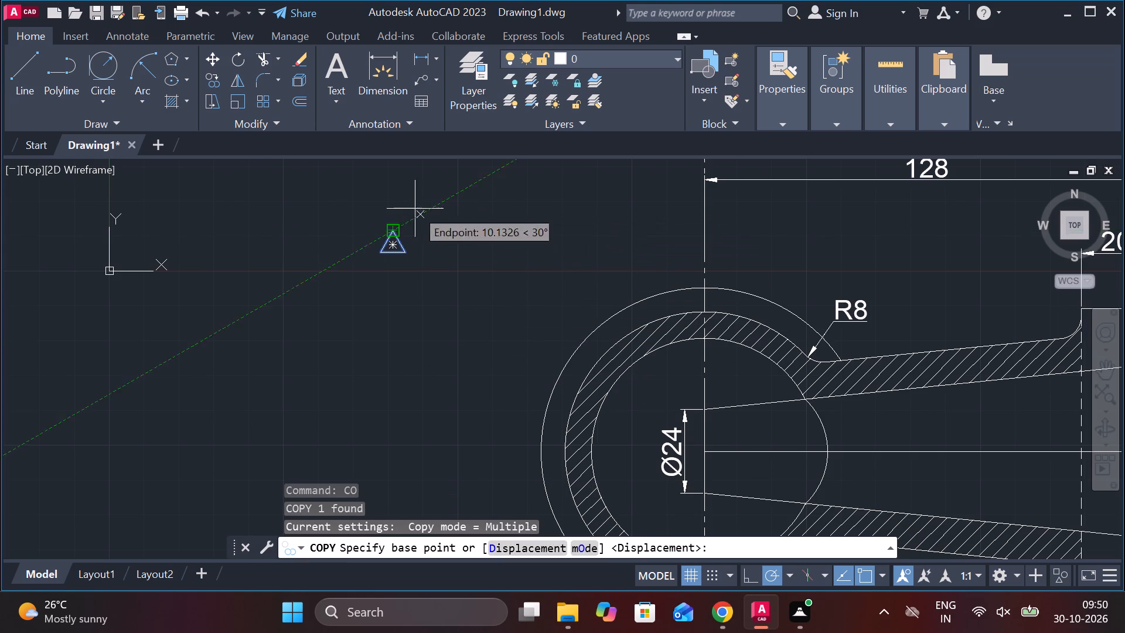
{"action": "left_click", "coordinate": [391, 225]}
{"action": "scroll", "coordinate": [468, 270], "scroll_direction": "up", "scroll_amount": 2}
{"action": "scroll", "coordinate": [476, 299], "scroll_direction": "down", "scroll_amount": 3}
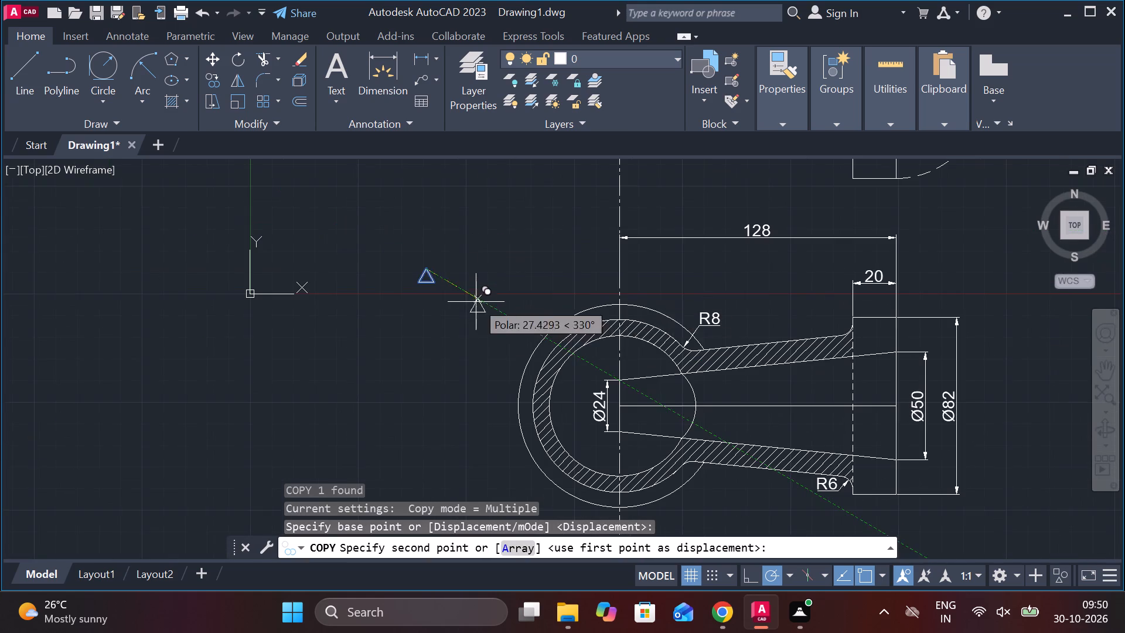
{"action": "scroll", "coordinate": [639, 256], "scroll_direction": "up", "scroll_amount": 2}
{"action": "middle_click_drag", "start_coordinate": [648, 257], "coordinate": [612, 456]}
{"action": "middle_click_drag", "start_coordinate": [586, 185], "coordinate": [544, 325]}
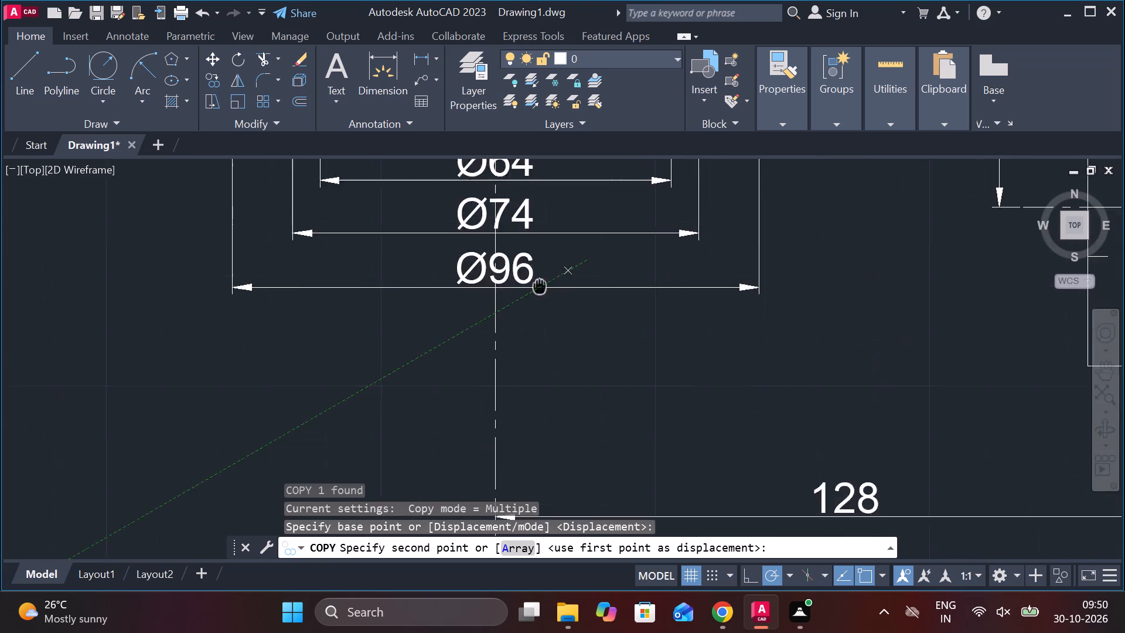
{"action": "middle_click_drag", "start_coordinate": [544, 325], "coordinate": [546, 449]}
{"action": "middle_click_drag", "start_coordinate": [284, 305], "coordinate": [372, 388]}
{"action": "scroll", "coordinate": [373, 382], "scroll_direction": "up", "scroll_amount": 2}
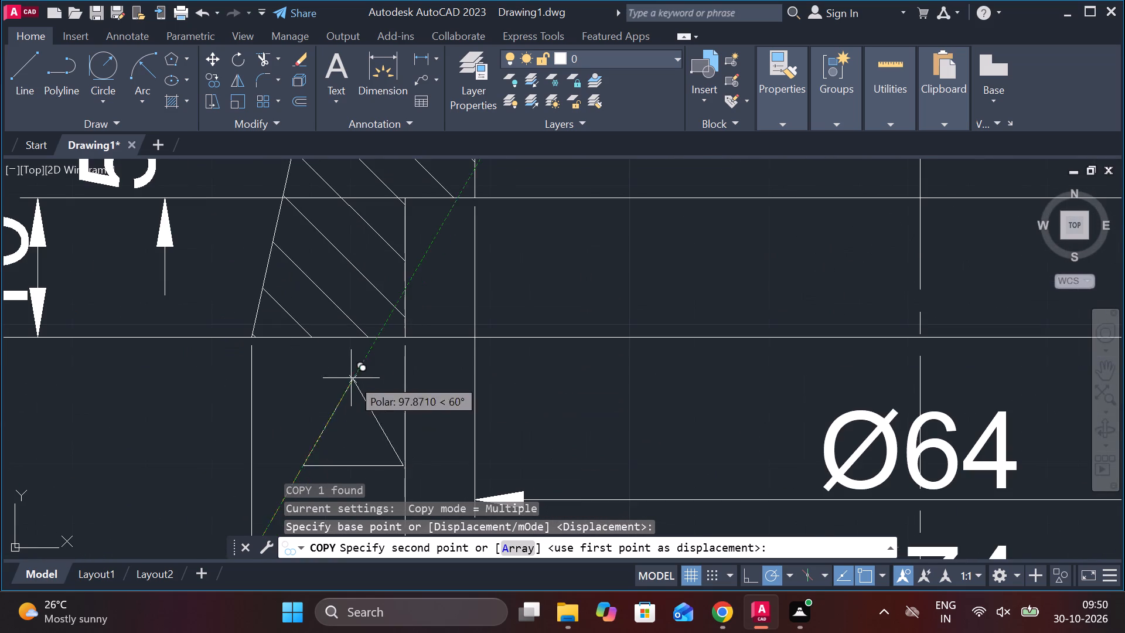
{"action": "left_click", "coordinate": [324, 337]}
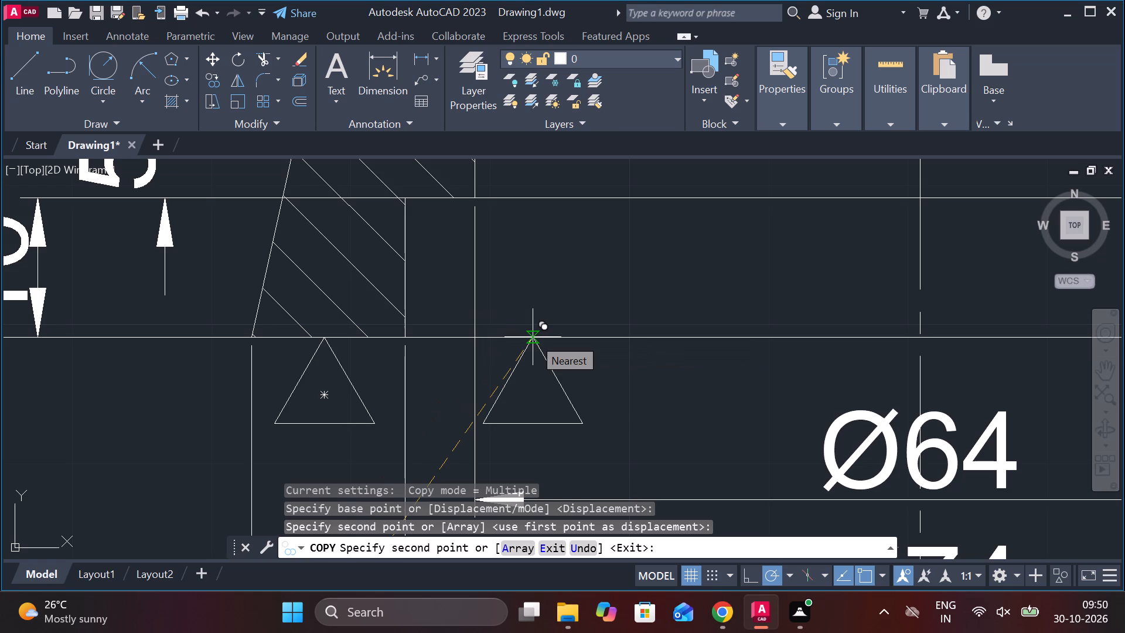
{"action": "scroll", "coordinate": [509, 337], "scroll_direction": "down", "scroll_amount": 1}
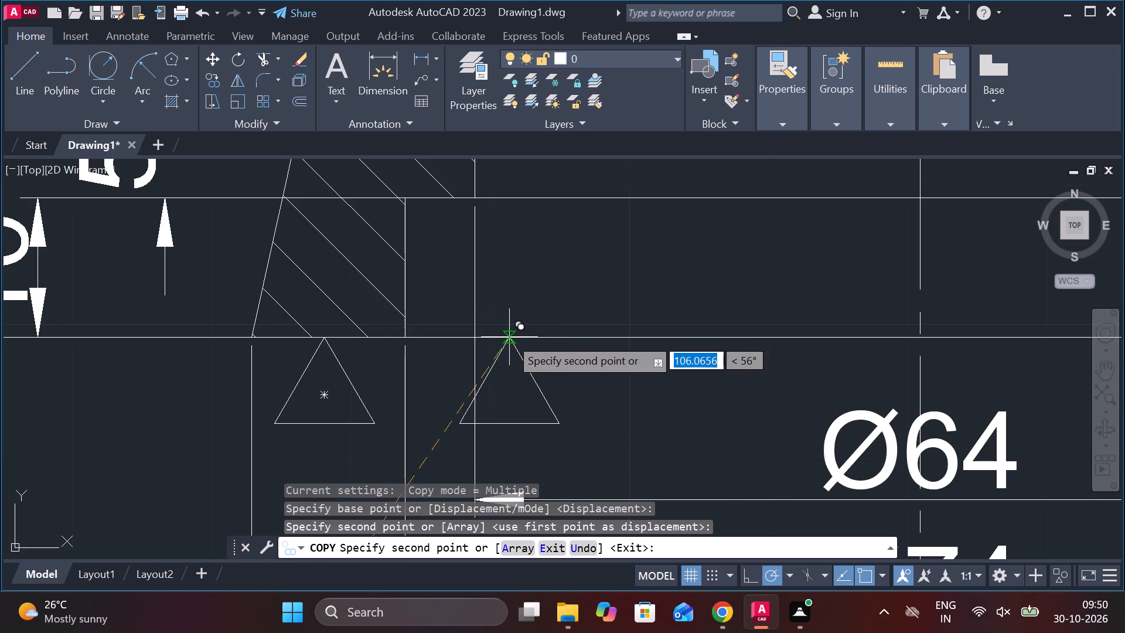
{"action": "scroll", "coordinate": [337, 362], "scroll_direction": "down", "scroll_amount": 2}
{"action": "middle_click_drag", "start_coordinate": [205, 365], "coordinate": [404, 359]}
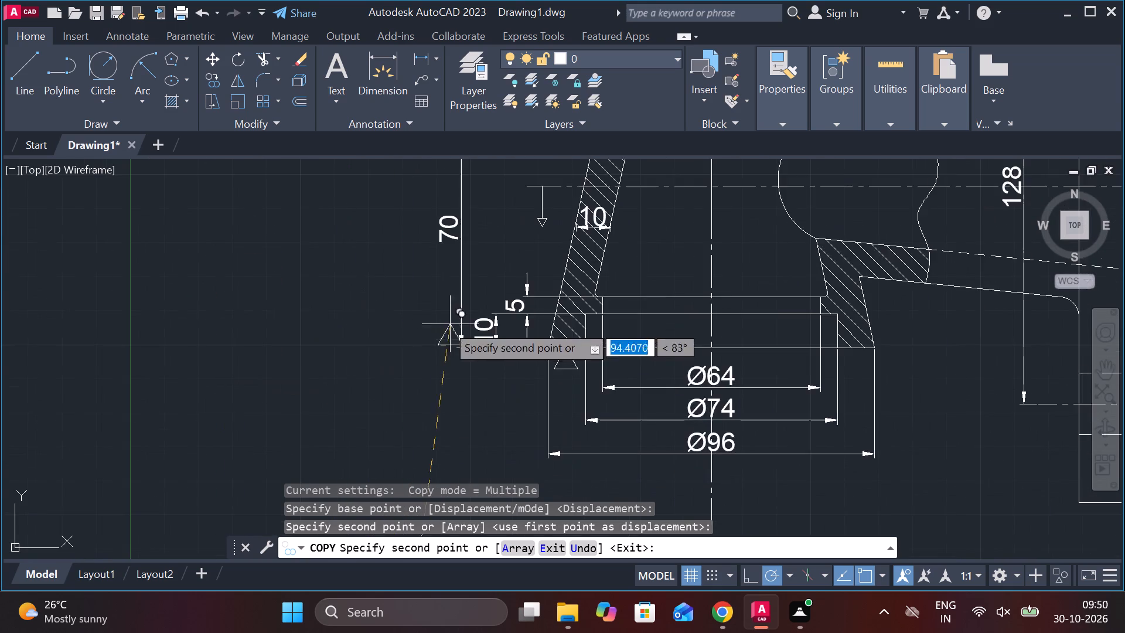
{"action": "scroll", "coordinate": [316, 321], "scroll_direction": "down", "scroll_amount": 1}
{"action": "key", "text": "Escape"}
Rotate the original triangle beside the lower view about its apex so that it points left with one side vertical.
{"action": "scroll", "coordinate": [265, 357], "scroll_direction": "down", "scroll_amount": 2}
{"action": "middle_click_drag", "start_coordinate": [247, 353], "coordinate": [268, 360]}
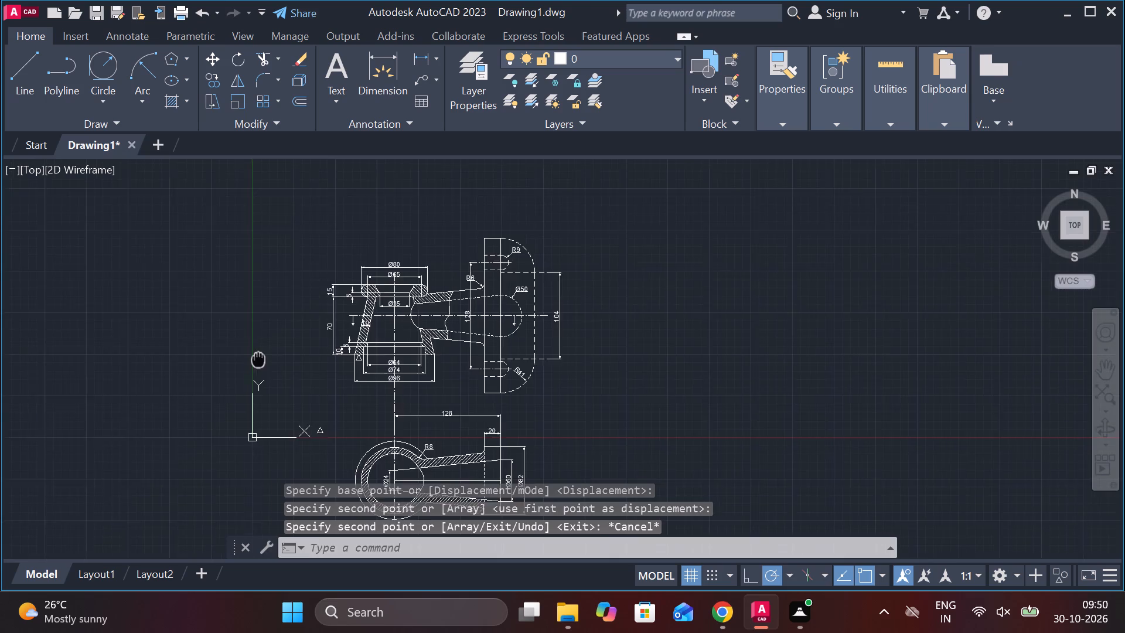
{"action": "middle_click_drag", "start_coordinate": [268, 360], "coordinate": [321, 326]}
{"action": "scroll", "coordinate": [348, 430], "scroll_direction": "up", "scroll_amount": 3}
{"action": "middle_click_drag", "start_coordinate": [511, 405], "coordinate": [496, 405]}
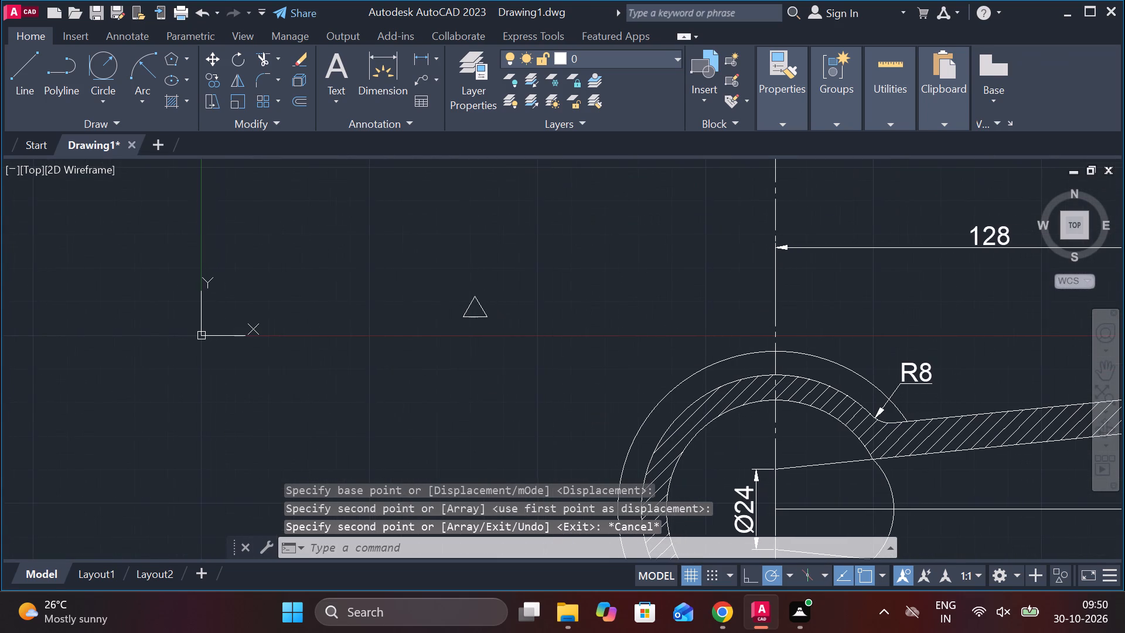
{"action": "left_click_drag", "start_coordinate": [442, 251], "coordinate": [452, 265]}
{"action": "left_click", "coordinate": [512, 364]}
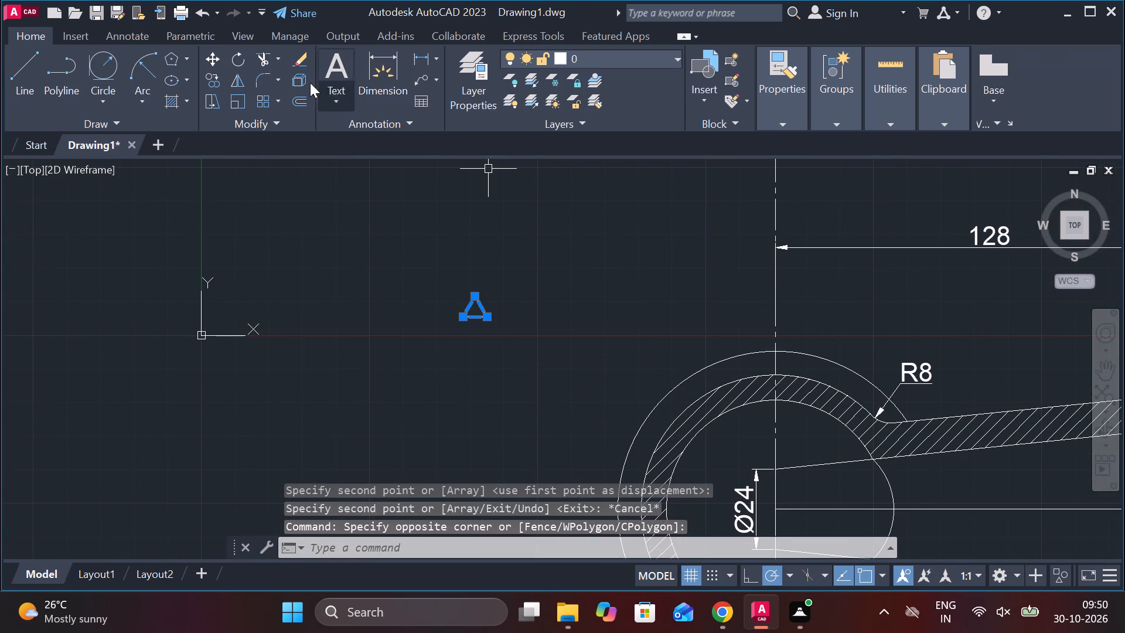
{"action": "left_click", "coordinate": [231, 58]}
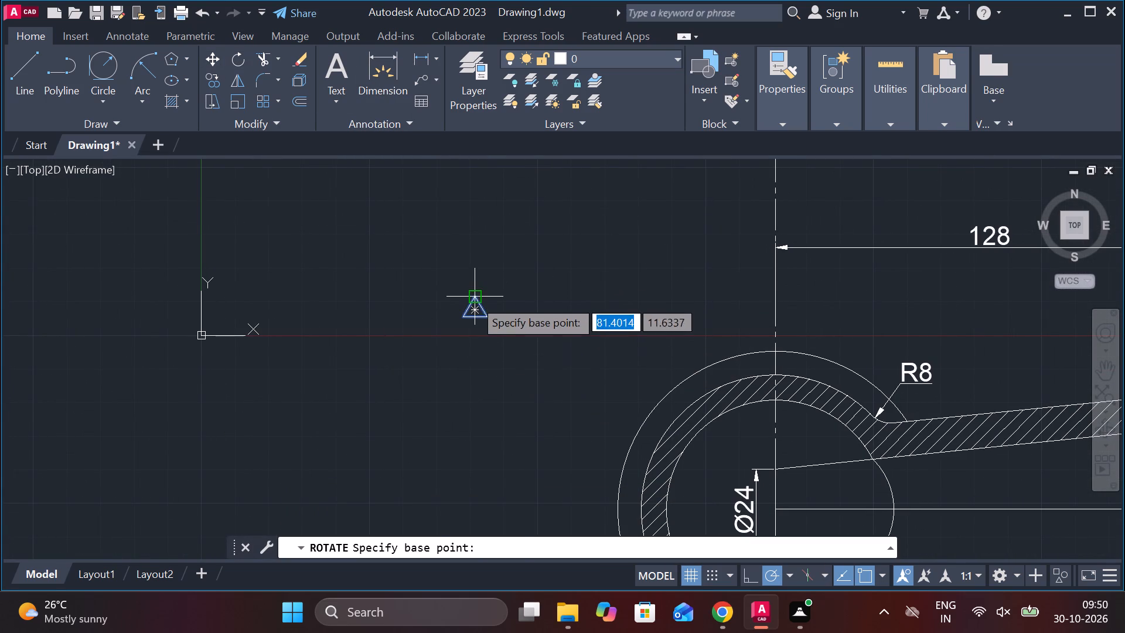
{"action": "left_click", "coordinate": [473, 299]}
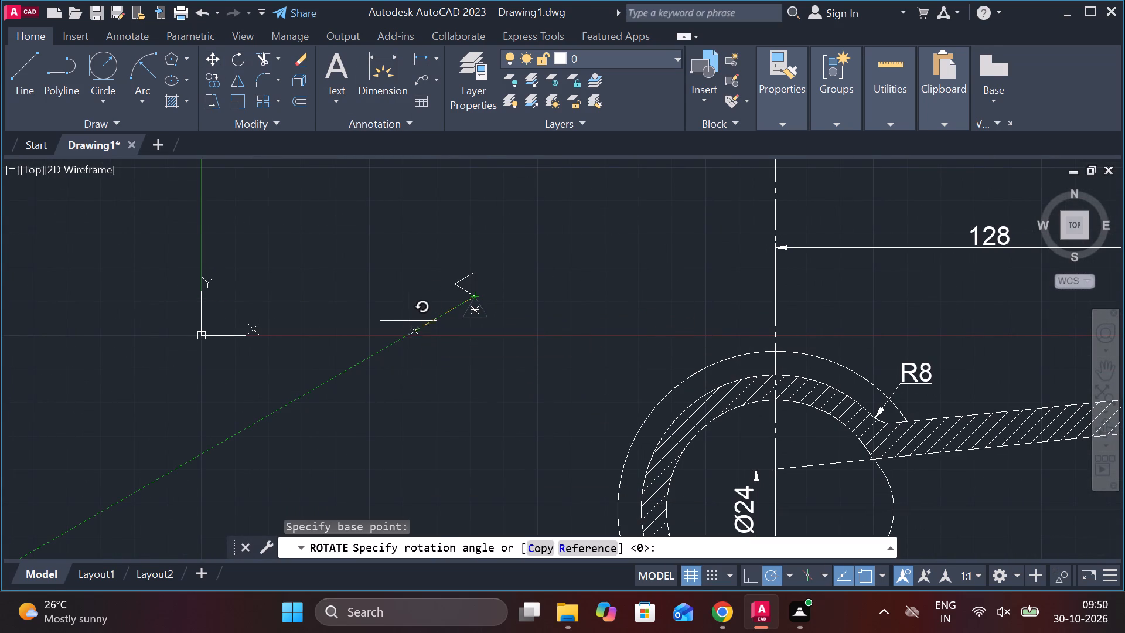
{"action": "left_click", "coordinate": [376, 339]}
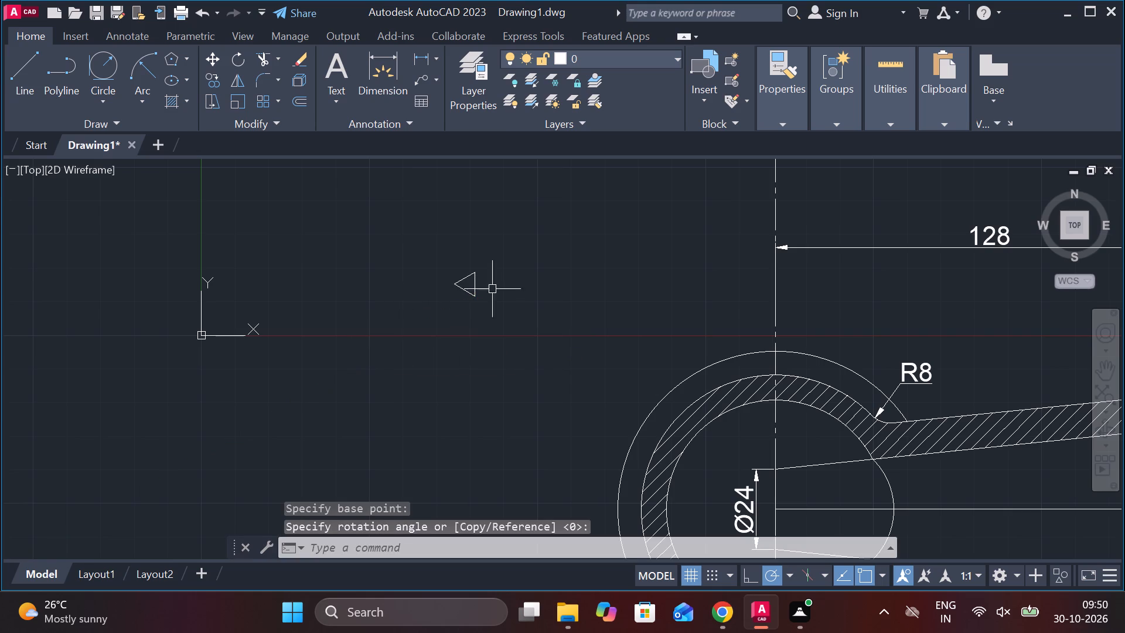
Copy the left-pointing triangle by its apex onto the left Ø64 vertical line inside the upper view's bottom recess.
{"action": "left_click", "coordinate": [429, 253]}
{"action": "left_click", "coordinate": [502, 342]}
{"action": "type", "text": "co"}
{"action": "key", "text": "Return"}
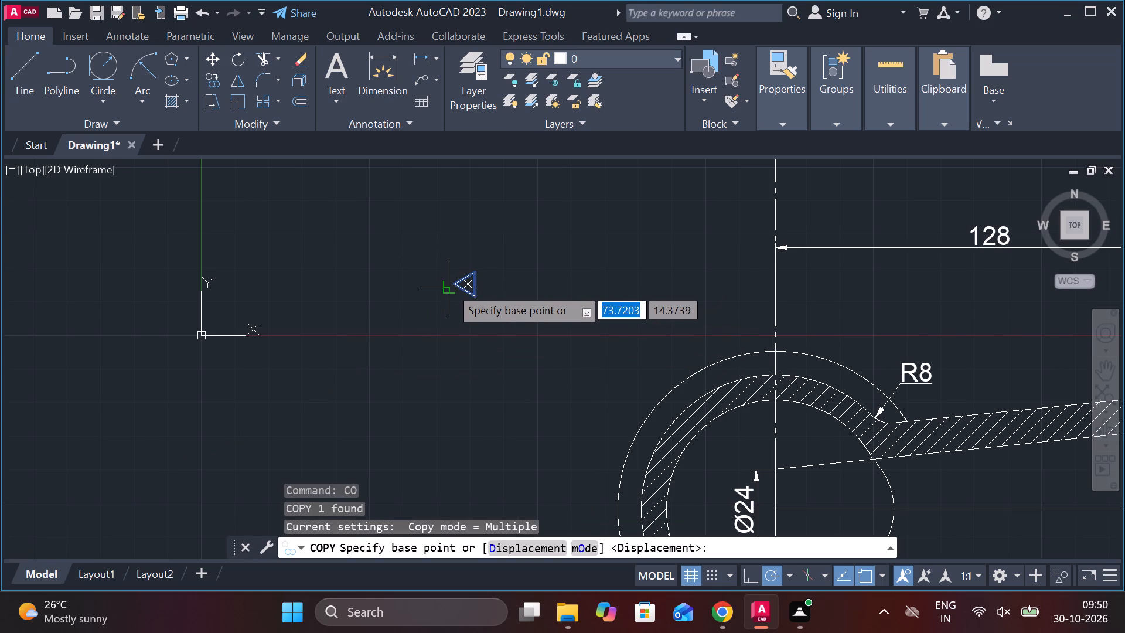
{"action": "left_click", "coordinate": [458, 285]}
{"action": "scroll", "coordinate": [495, 268], "scroll_direction": "down", "scroll_amount": 1}
{"action": "middle_click_drag", "start_coordinate": [553, 264], "coordinate": [449, 485]}
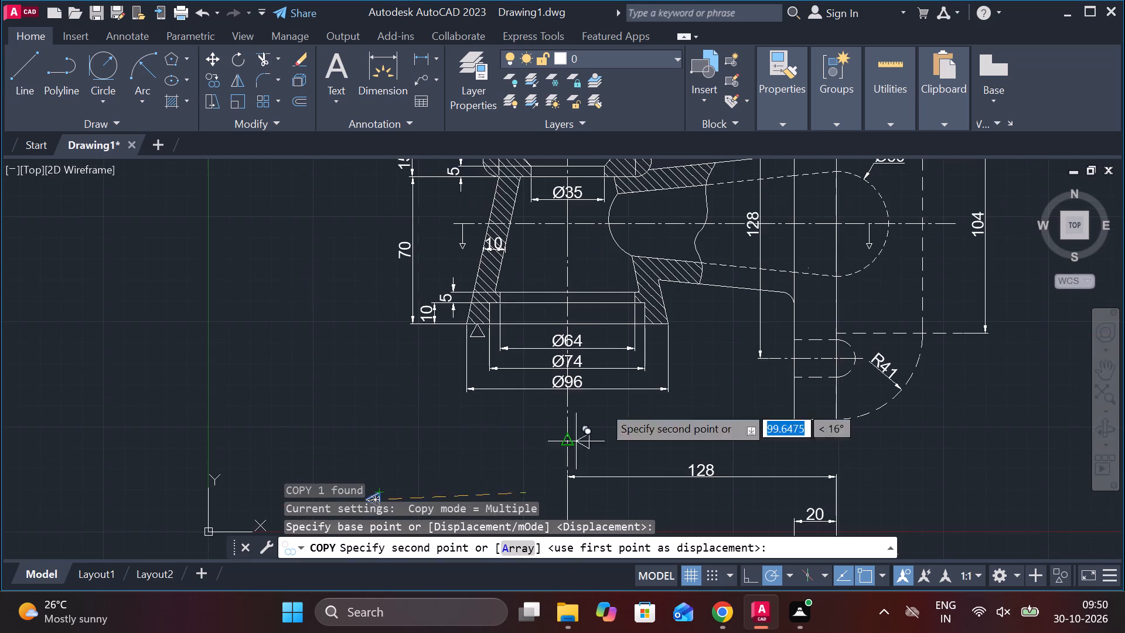
{"action": "scroll", "coordinate": [460, 286], "scroll_direction": "up", "scroll_amount": 2}
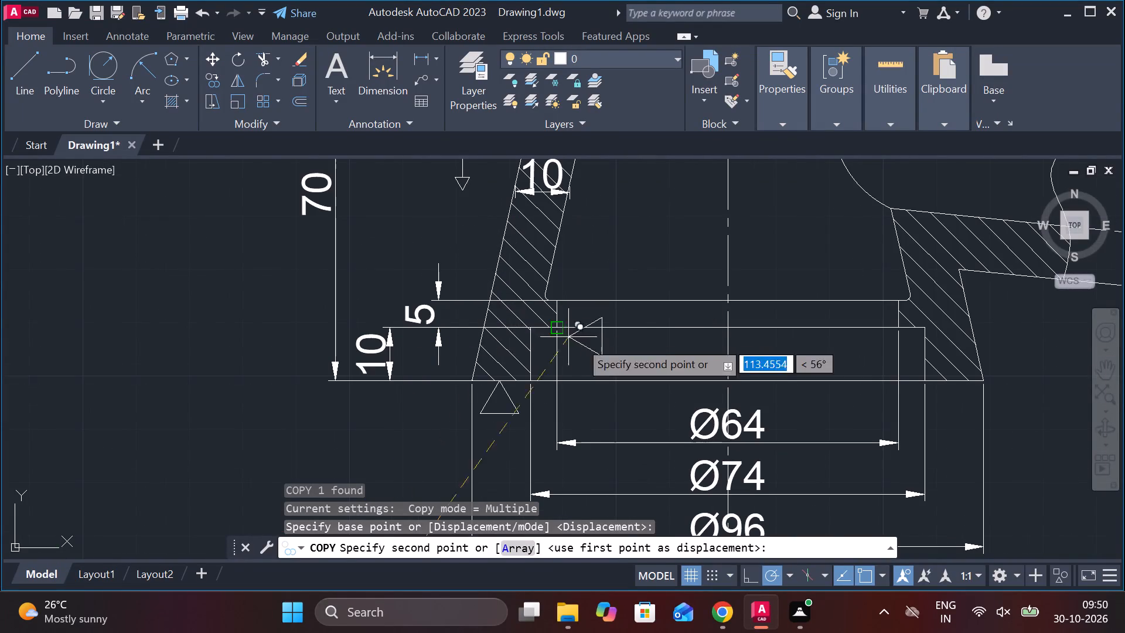
{"action": "scroll", "coordinate": [595, 350], "scroll_direction": "up", "scroll_amount": 2}
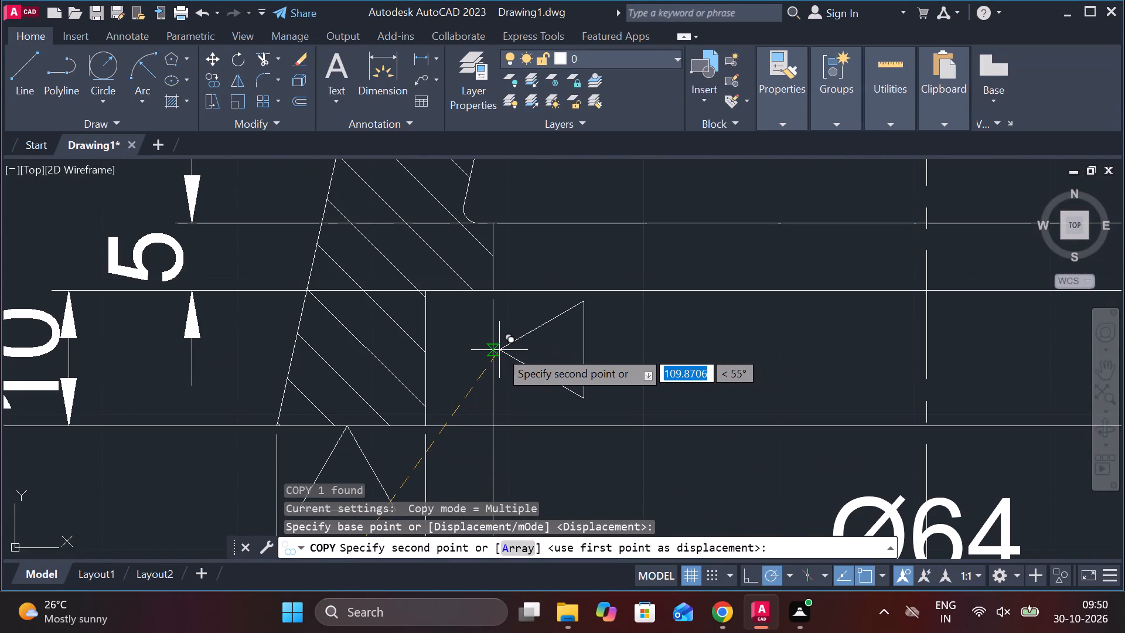
{"action": "left_click", "coordinate": [496, 348]}
Place another copy of the left-pointing triangle on the flange's outer face in the lower view, between the Ø82 and Ø50 edges, and end copying.
{"action": "scroll", "coordinate": [598, 349], "scroll_direction": "down", "scroll_amount": 2}
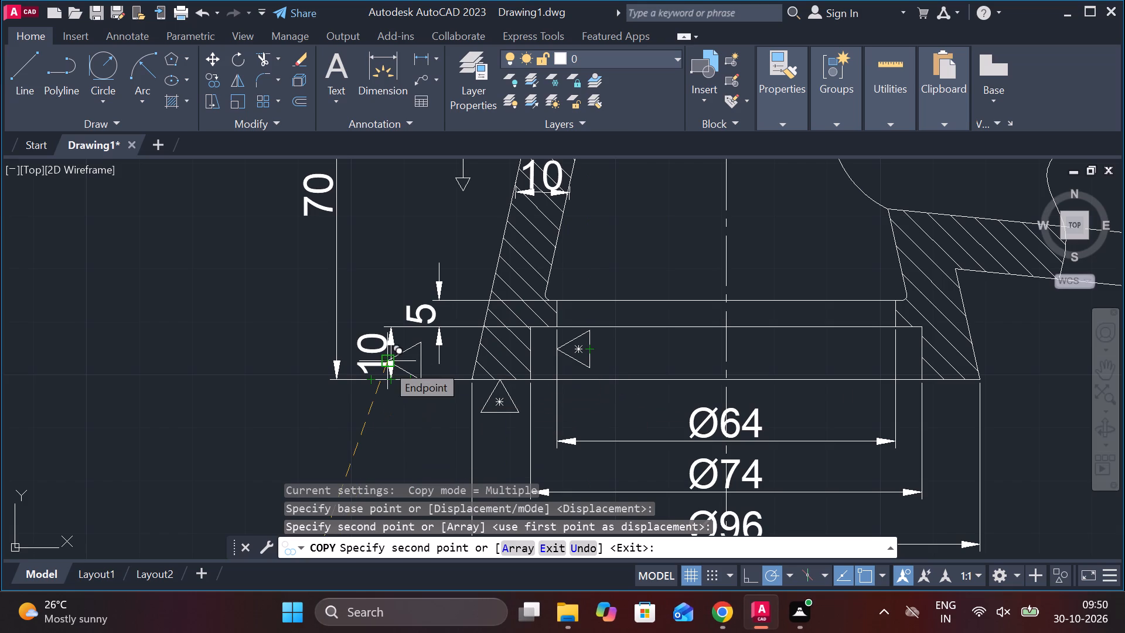
{"action": "scroll", "coordinate": [608, 382], "scroll_direction": "down", "scroll_amount": 2}
{"action": "scroll", "coordinate": [753, 439], "scroll_direction": "down", "scroll_amount": 1}
{"action": "middle_click_drag", "start_coordinate": [752, 440], "coordinate": [560, 244]}
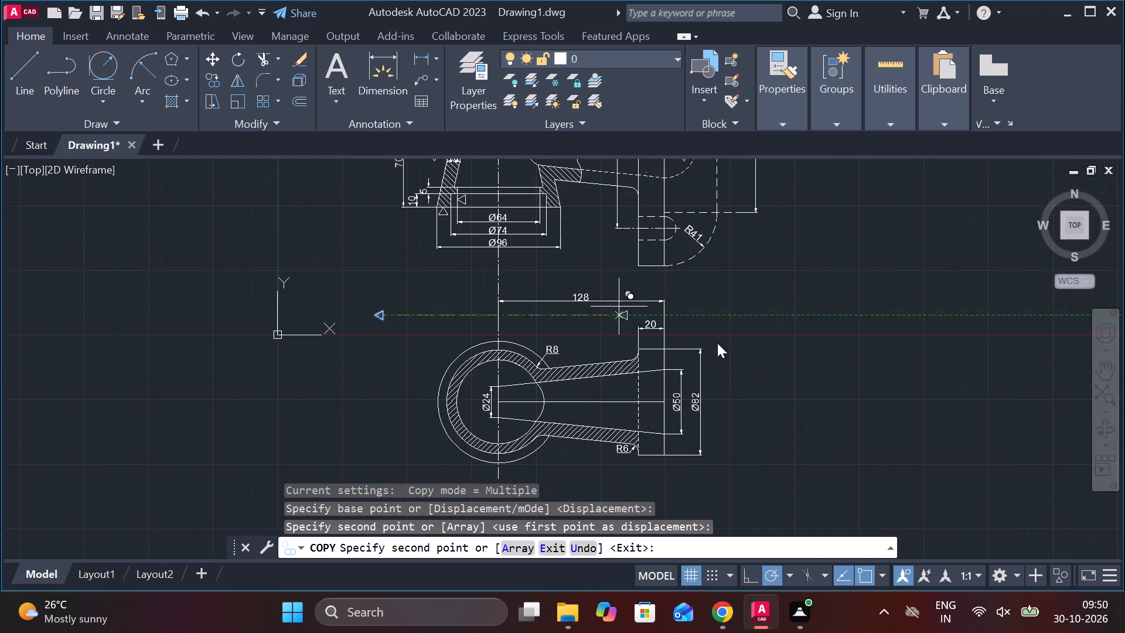
{"action": "scroll", "coordinate": [664, 381], "scroll_direction": "up", "scroll_amount": 3}
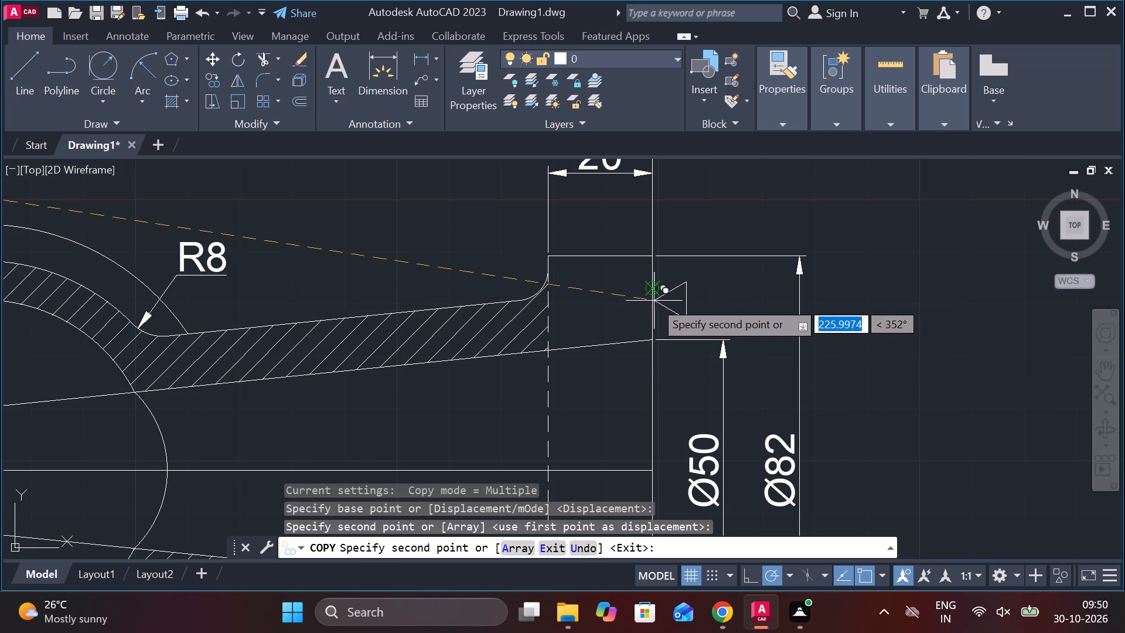
{"action": "left_click", "coordinate": [654, 301]}
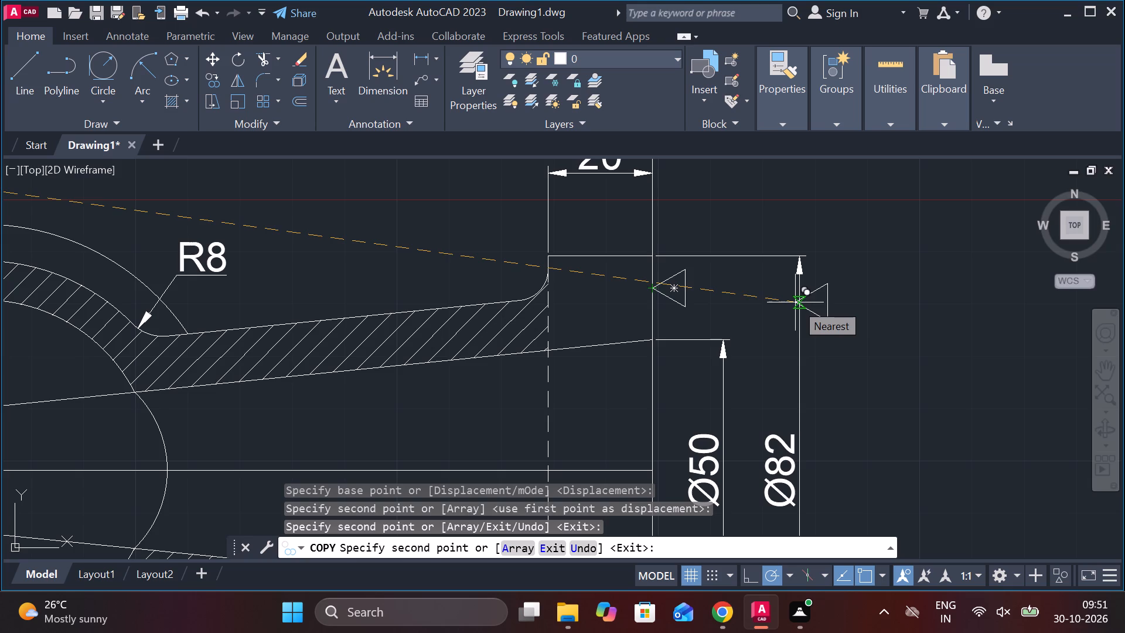
{"action": "scroll", "coordinate": [648, 313], "scroll_direction": "down", "scroll_amount": 2}
{"action": "middle_click_drag", "start_coordinate": [440, 290], "coordinate": [531, 627]}
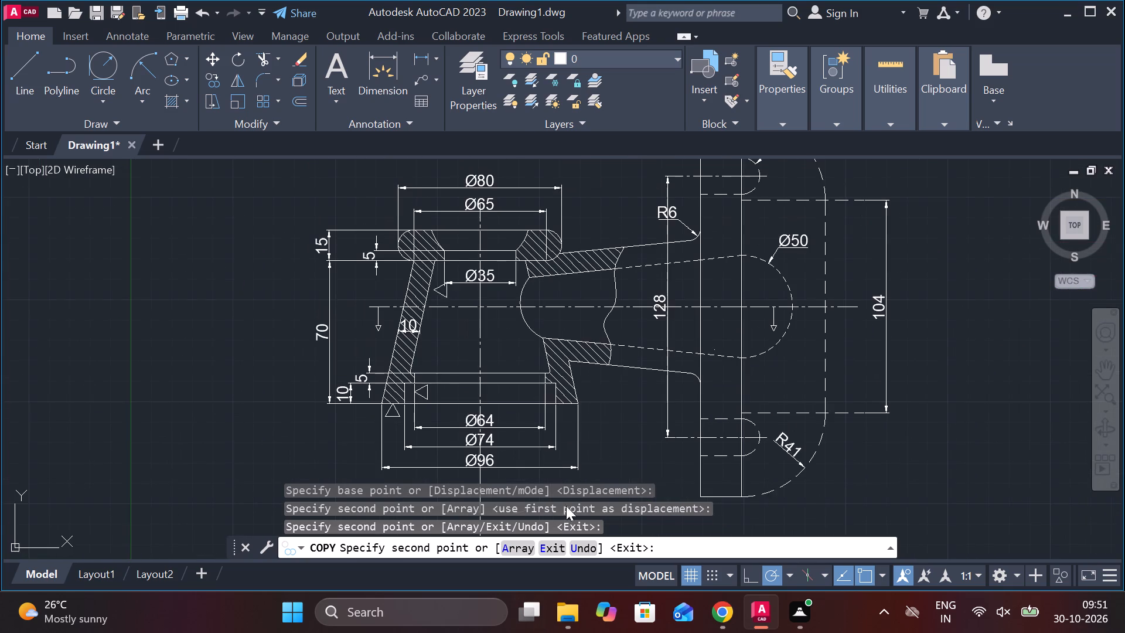
{"action": "scroll", "coordinate": [425, 240], "scroll_direction": "up", "scroll_amount": 2}
{"action": "scroll", "coordinate": [480, 246], "scroll_direction": "down", "scroll_amount": 1}
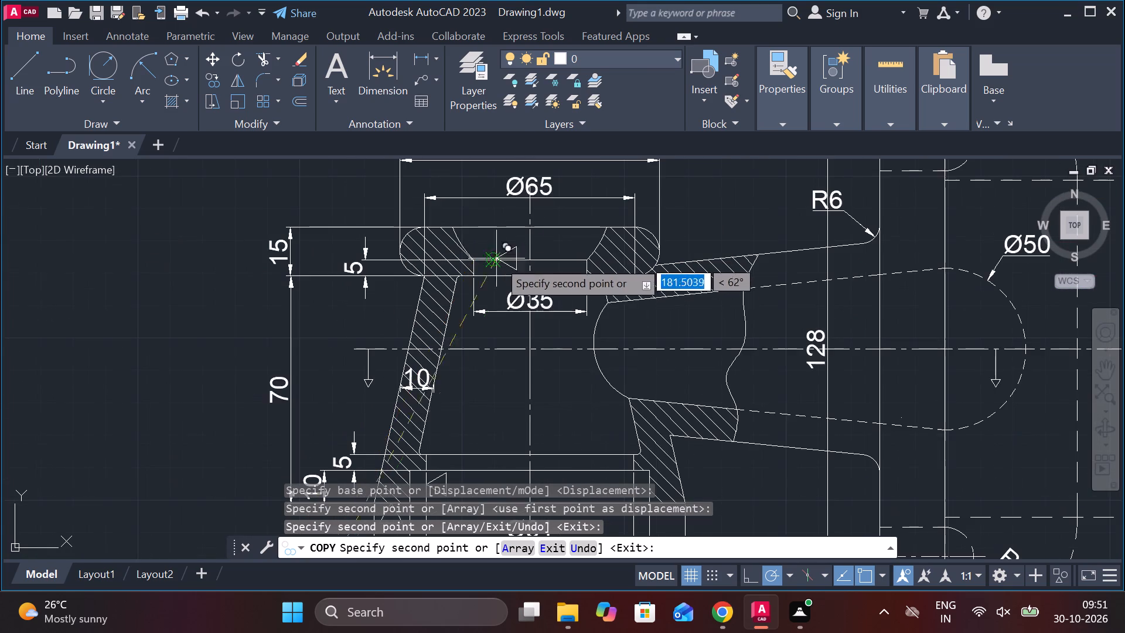
{"action": "key", "text": "Escape"}
Erase the original triangle left in the empty area beside the two views.
{"action": "scroll", "coordinate": [229, 368], "scroll_direction": "down", "scroll_amount": 3}
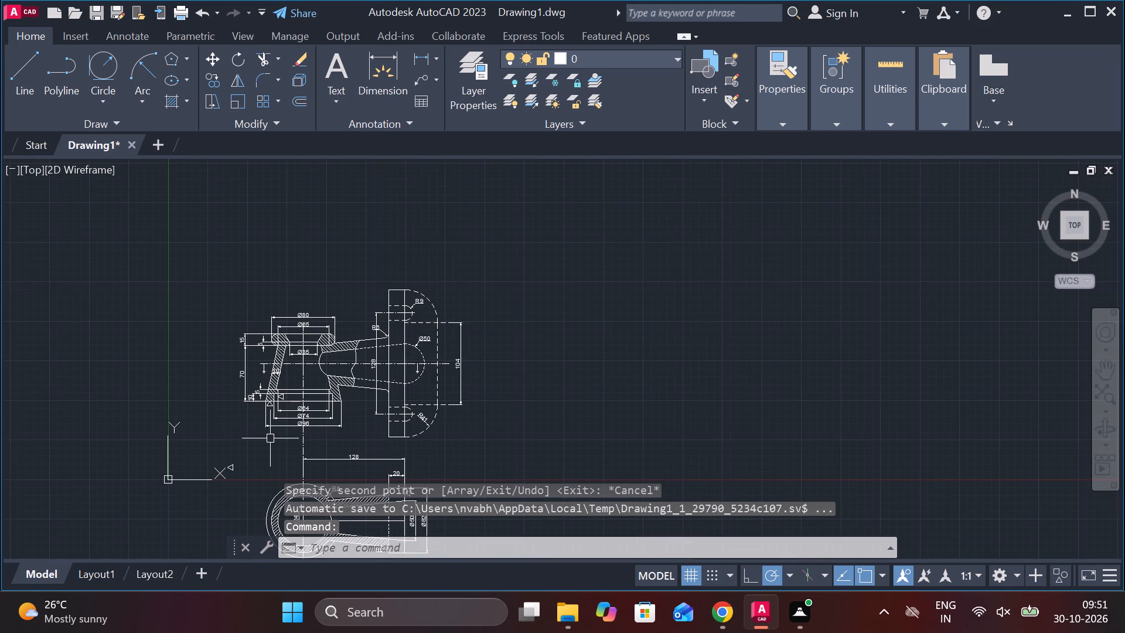
{"action": "middle_click_drag", "start_coordinate": [274, 438], "coordinate": [397, 338]}
{"action": "left_click", "coordinate": [354, 383]}
{"action": "left_click", "coordinate": [341, 345]}
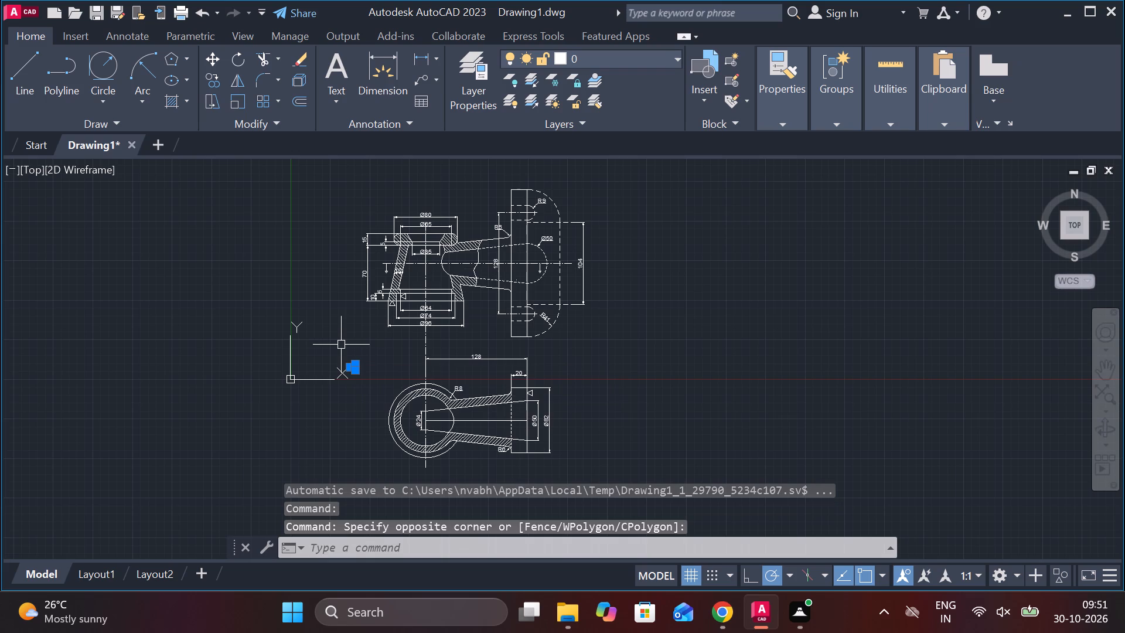
{"action": "type", "text": "e"}
{"action": "key", "text": "space"}
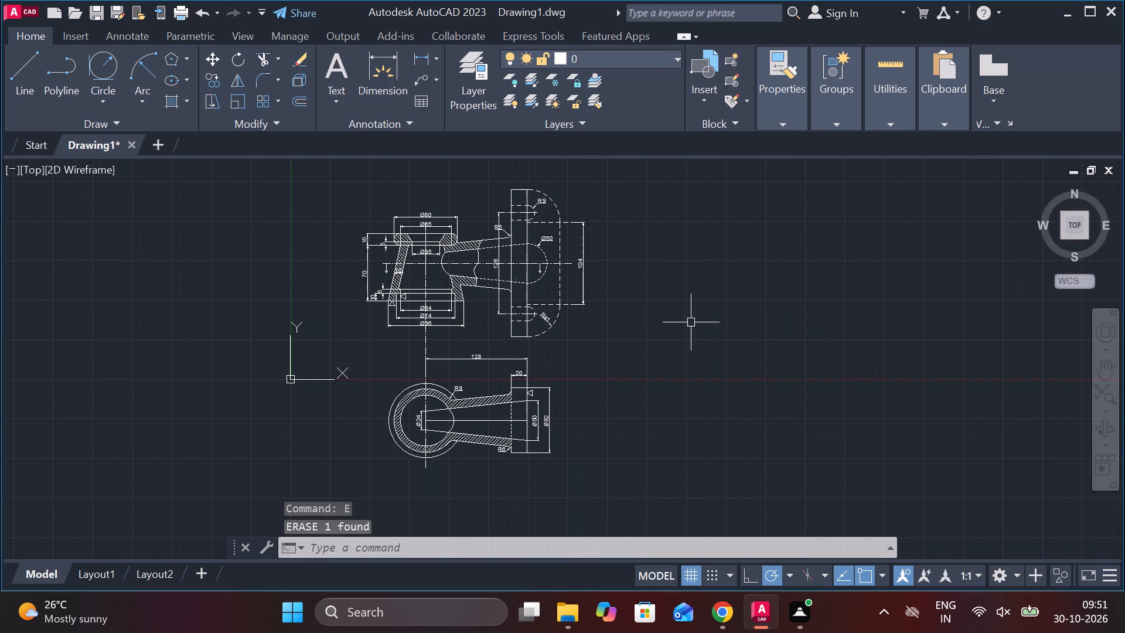
Hatch the two flange sections above and below the bore in the lower view, matching the existing diagonal wall hatching.
{"action": "scroll", "coordinate": [557, 315], "scroll_direction": "up", "scroll_amount": 1}
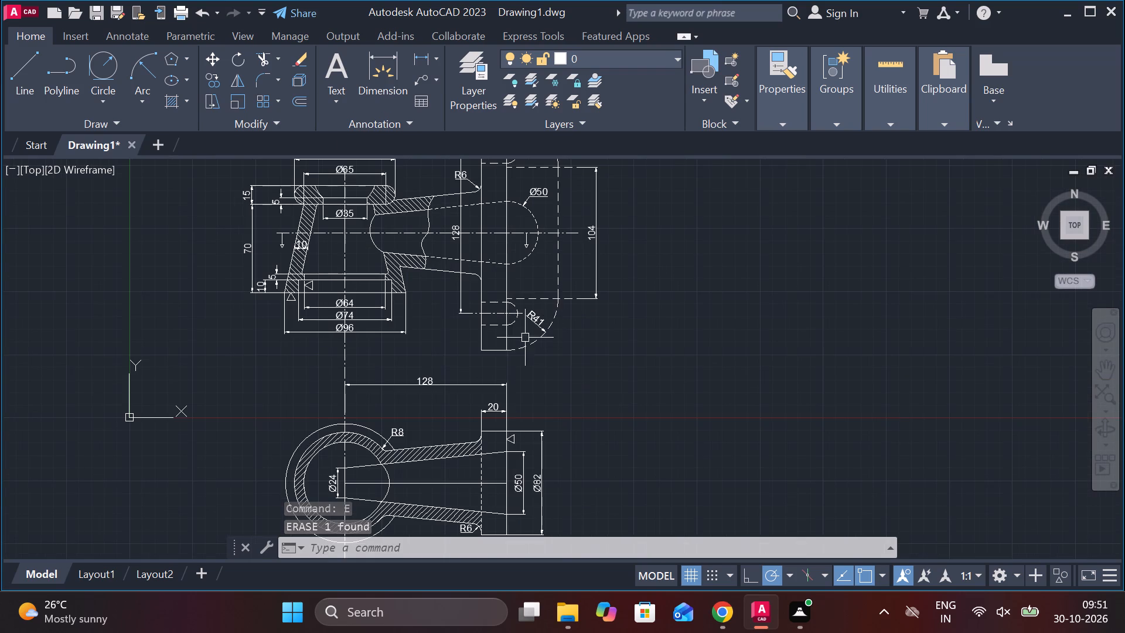
{"action": "middle_click_drag", "start_coordinate": [515, 382], "coordinate": [478, 359]}
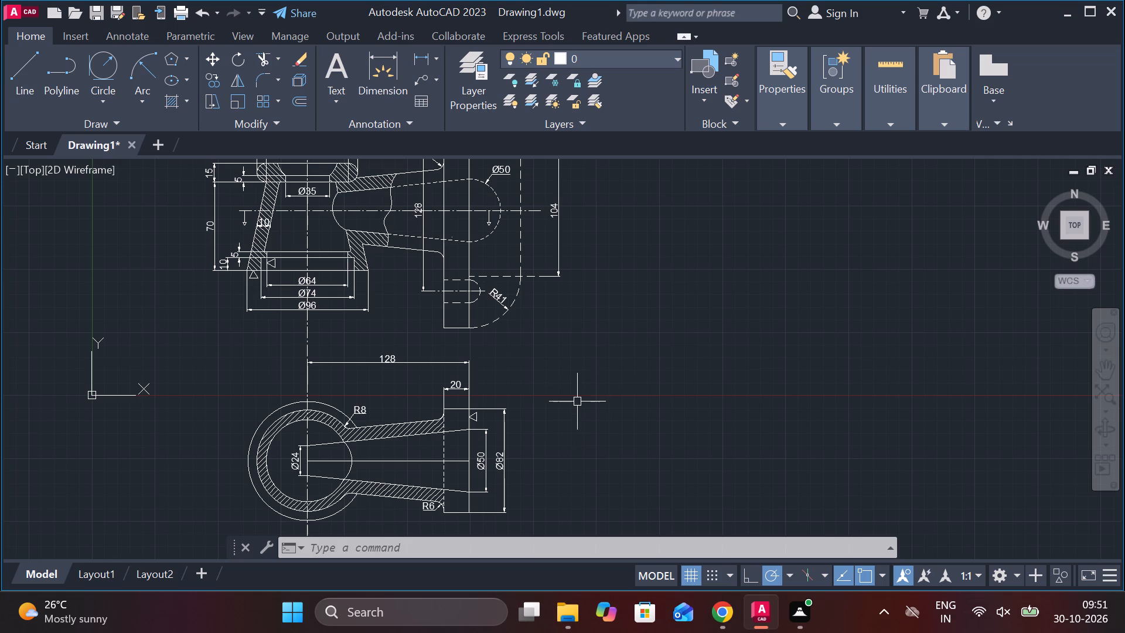
{"action": "scroll", "coordinate": [488, 441], "scroll_direction": "up", "scroll_amount": 2}
{"action": "middle_click_drag", "start_coordinate": [488, 441], "coordinate": [484, 408]}
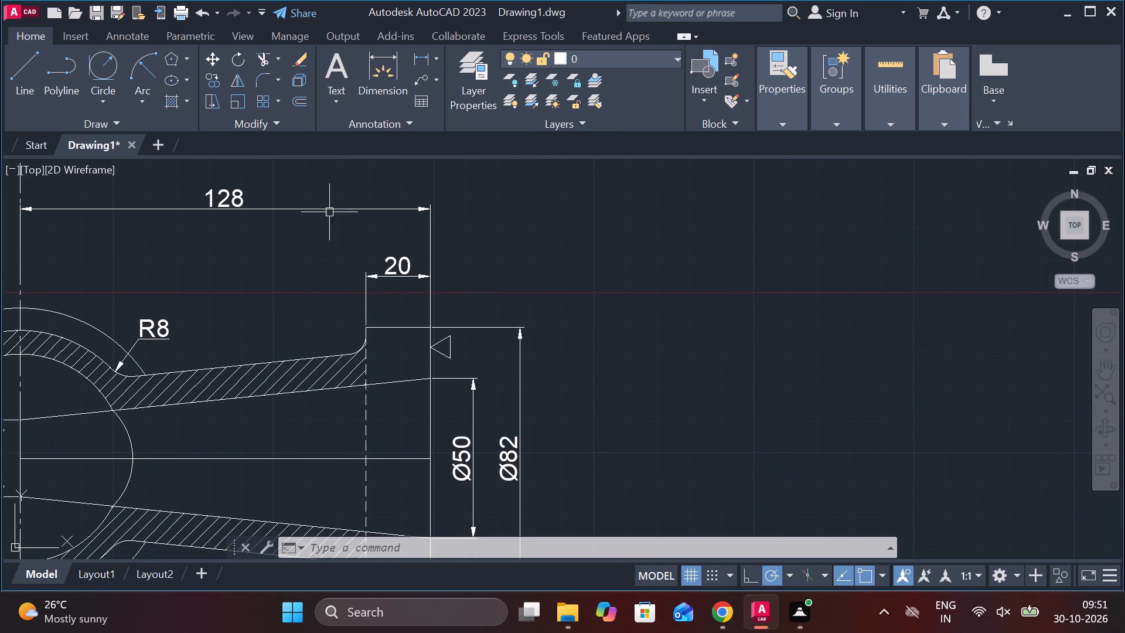
{"action": "left_click", "coordinate": [170, 99]}
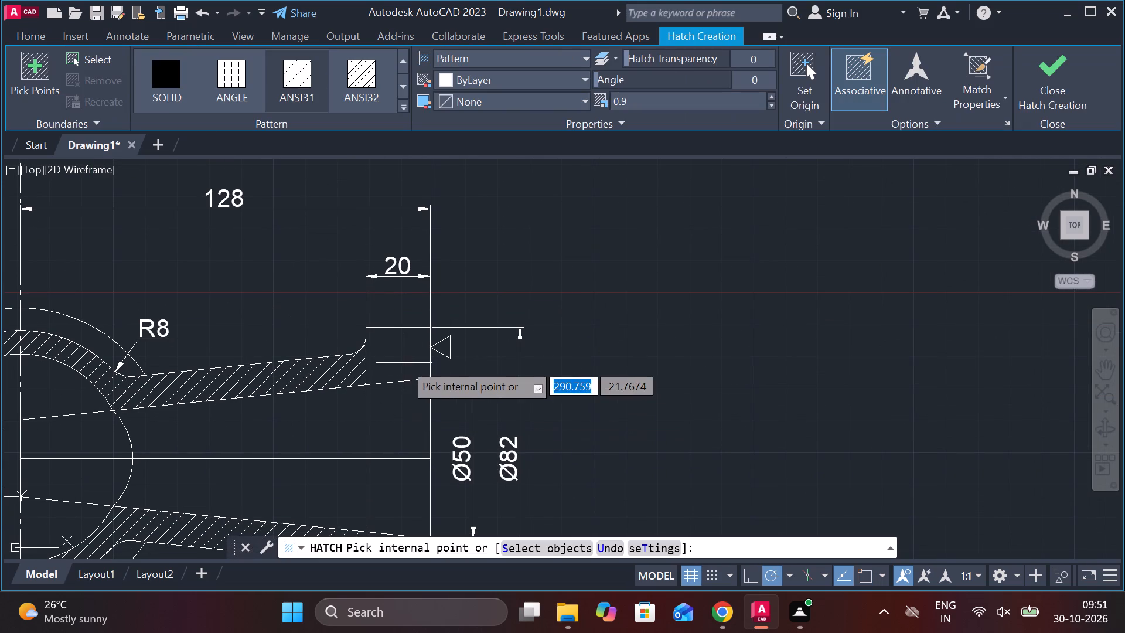
{"action": "left_click", "coordinate": [404, 363]}
{"action": "scroll", "coordinate": [410, 378], "scroll_direction": "down", "scroll_amount": 2}
{"action": "left_click", "coordinate": [414, 448]}
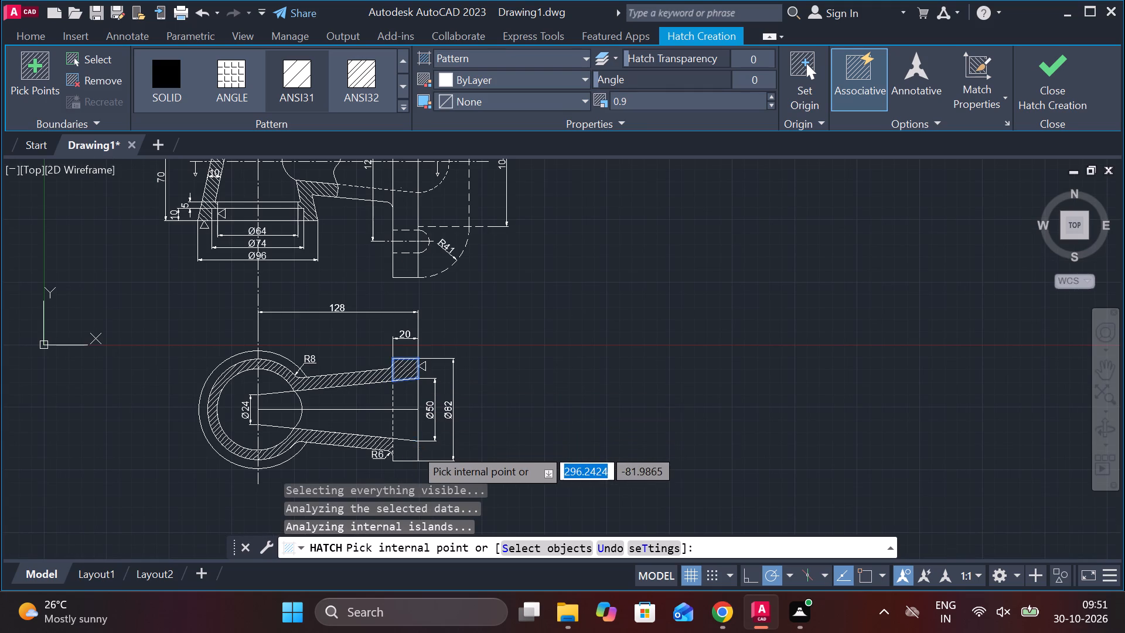
{"action": "left_click", "coordinate": [1067, 96]}
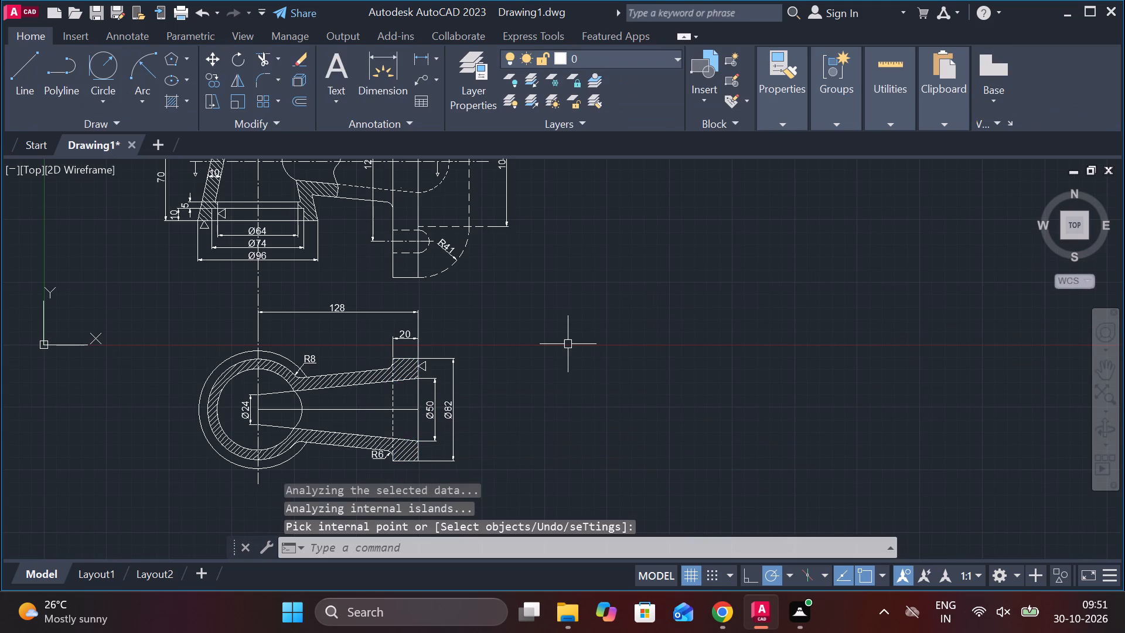
Draw a closed rectangle 190 wide by 65 high with lines in the empty area right of the lower view.
{"action": "scroll", "coordinate": [613, 268], "scroll_direction": "down", "scroll_amount": 1}
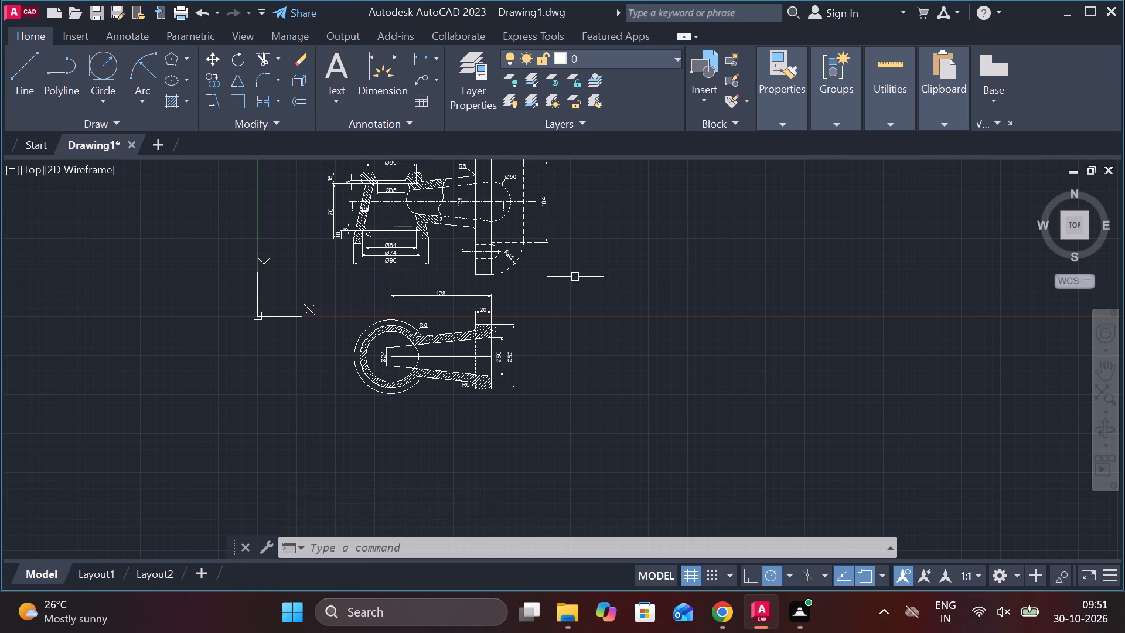
{"action": "middle_click_drag", "start_coordinate": [574, 271], "coordinate": [575, 305]}
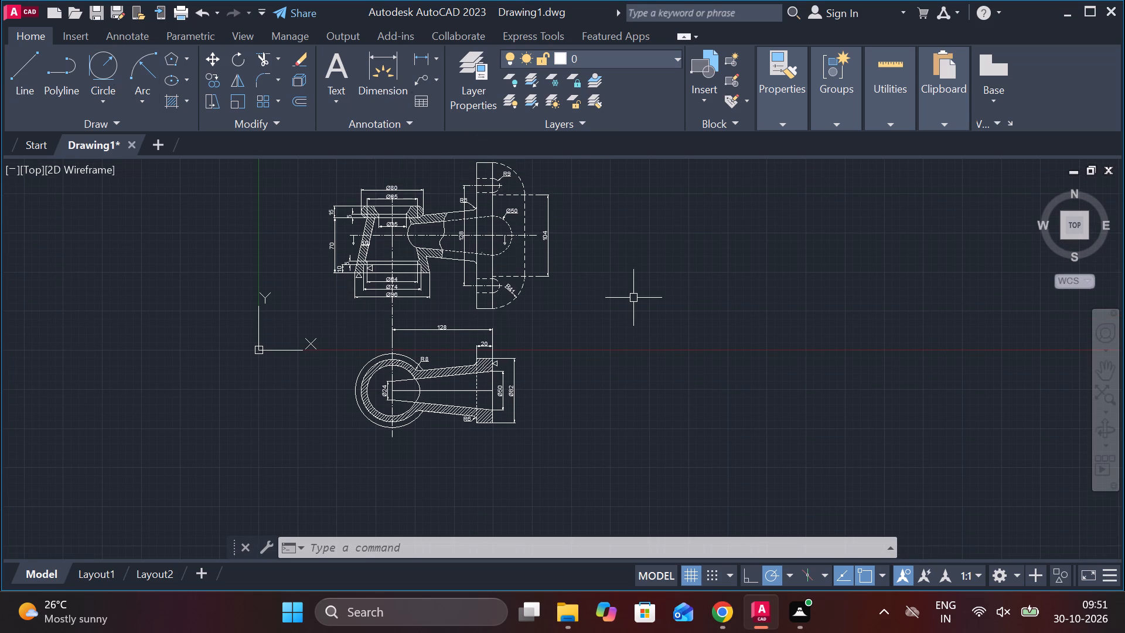
{"action": "key", "text": "l"}
{"action": "key", "text": "Return"}
{"action": "left_click", "coordinate": [582, 328]}
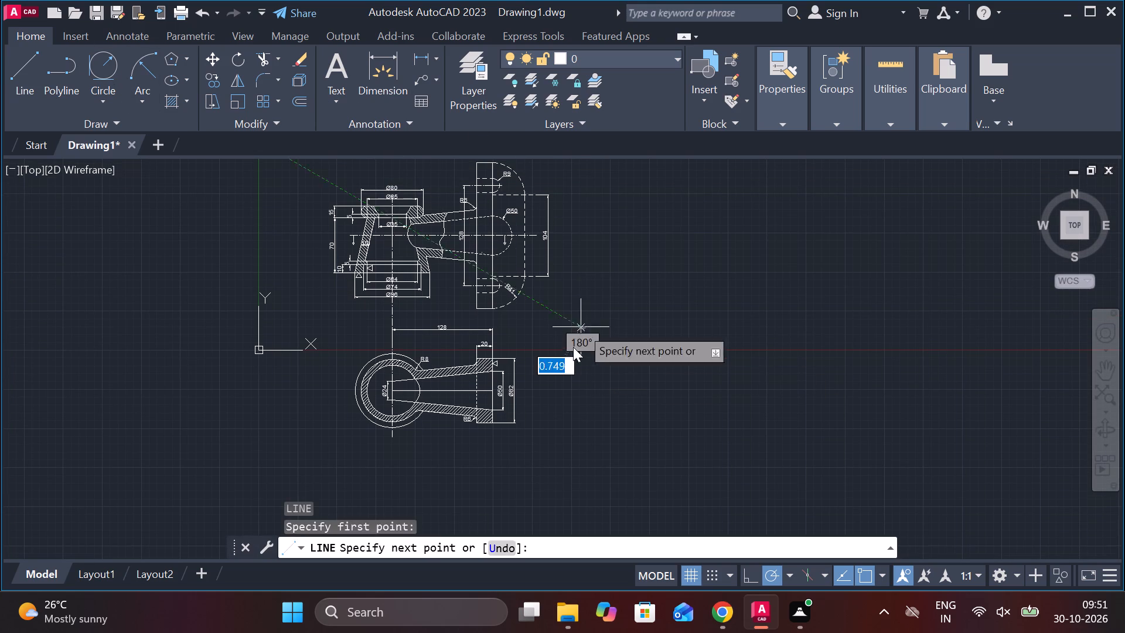
{"action": "scroll", "coordinate": [584, 375], "scroll_direction": "up", "scroll_amount": 1}
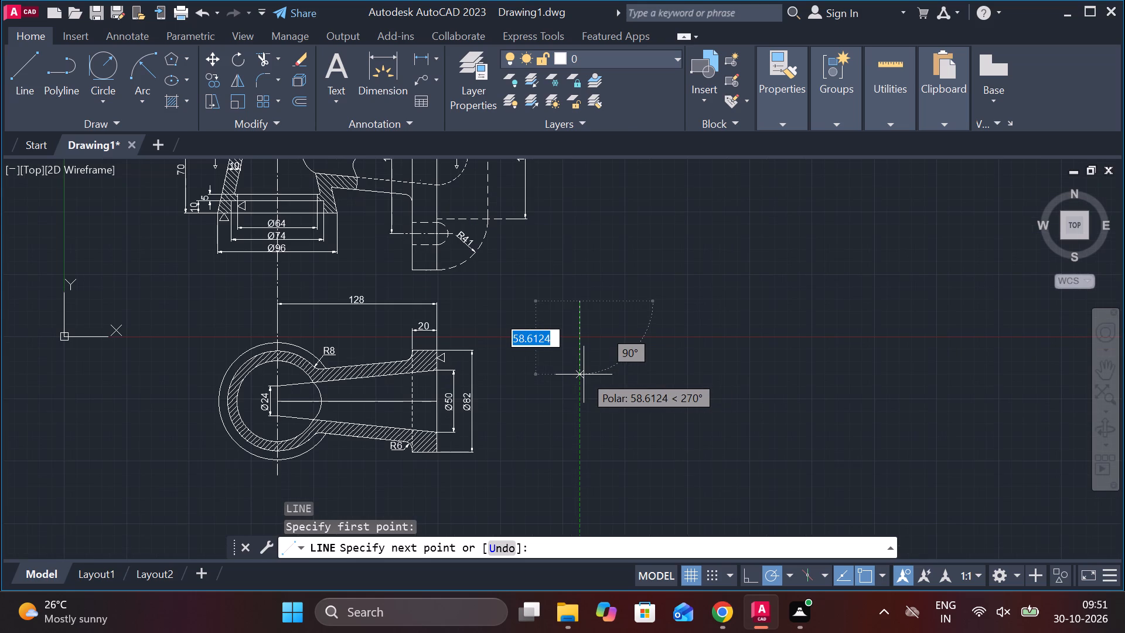
{"action": "scroll", "coordinate": [584, 375], "scroll_direction": "up", "scroll_amount": 2}
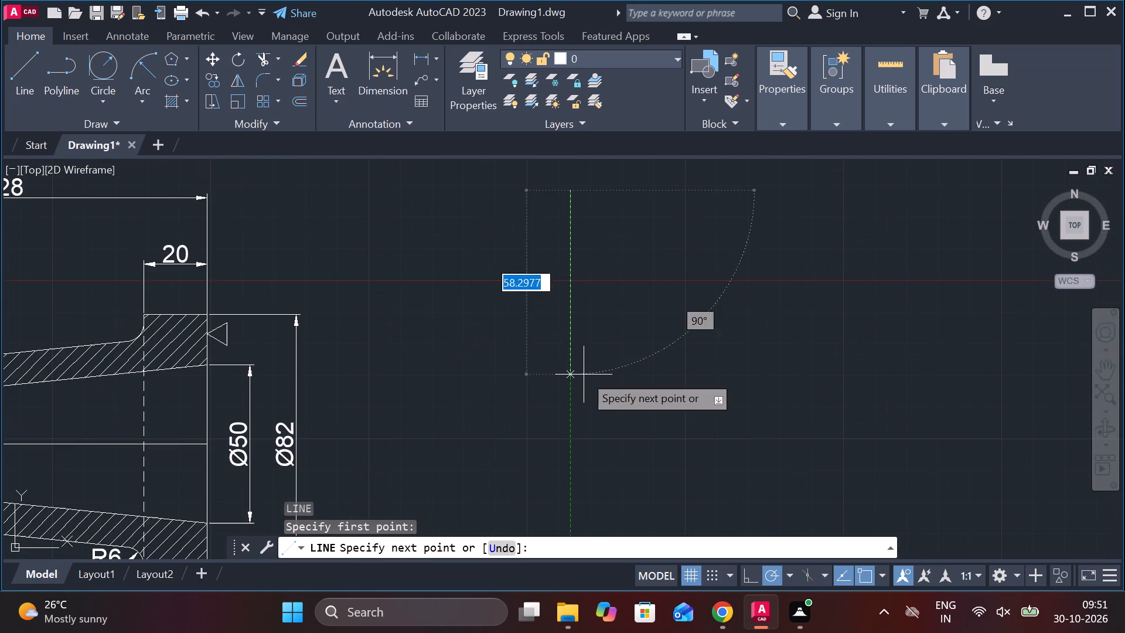
{"action": "scroll", "coordinate": [584, 375], "scroll_direction": "up", "scroll_amount": 1}
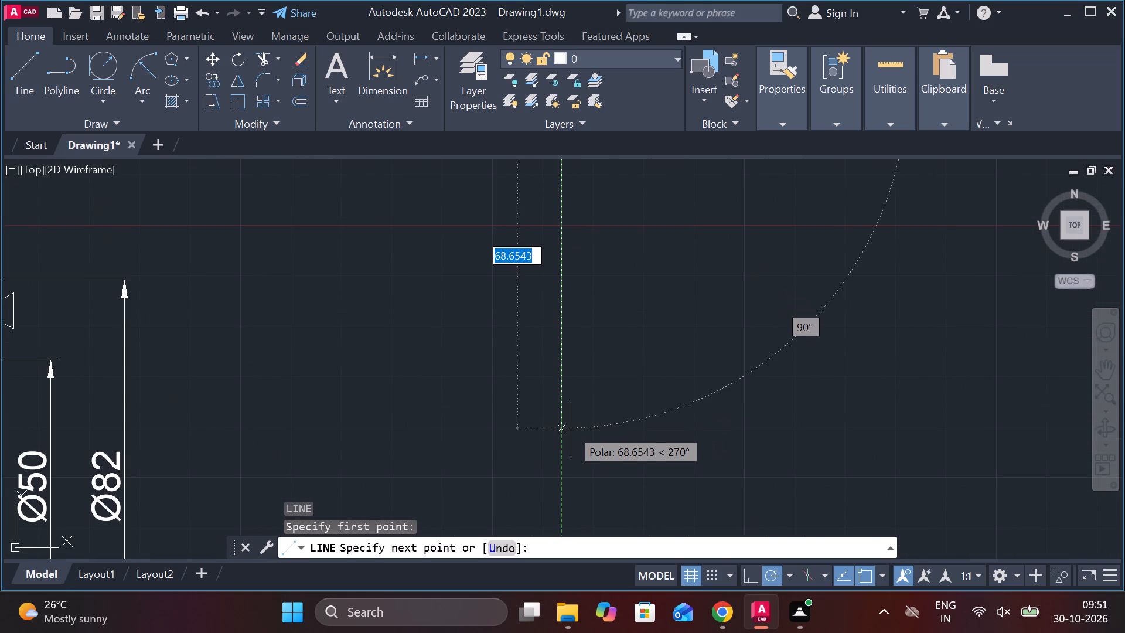
{"action": "type", "text": "65"}
{"action": "key", "text": "Return"}
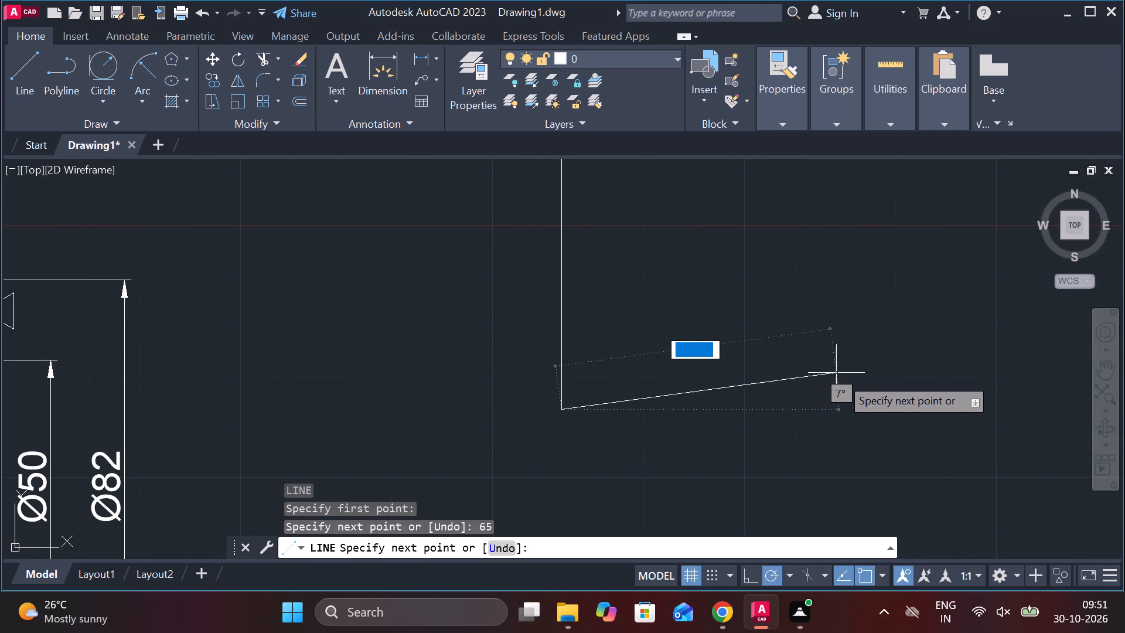
{"action": "type", "text": "190"}
{"action": "key", "text": "Return"}
{"action": "middle_click_drag", "start_coordinate": [863, 393], "coordinate": [549, 385]}
{"action": "scroll", "coordinate": [546, 383], "scroll_direction": "down", "scroll_amount": 2}
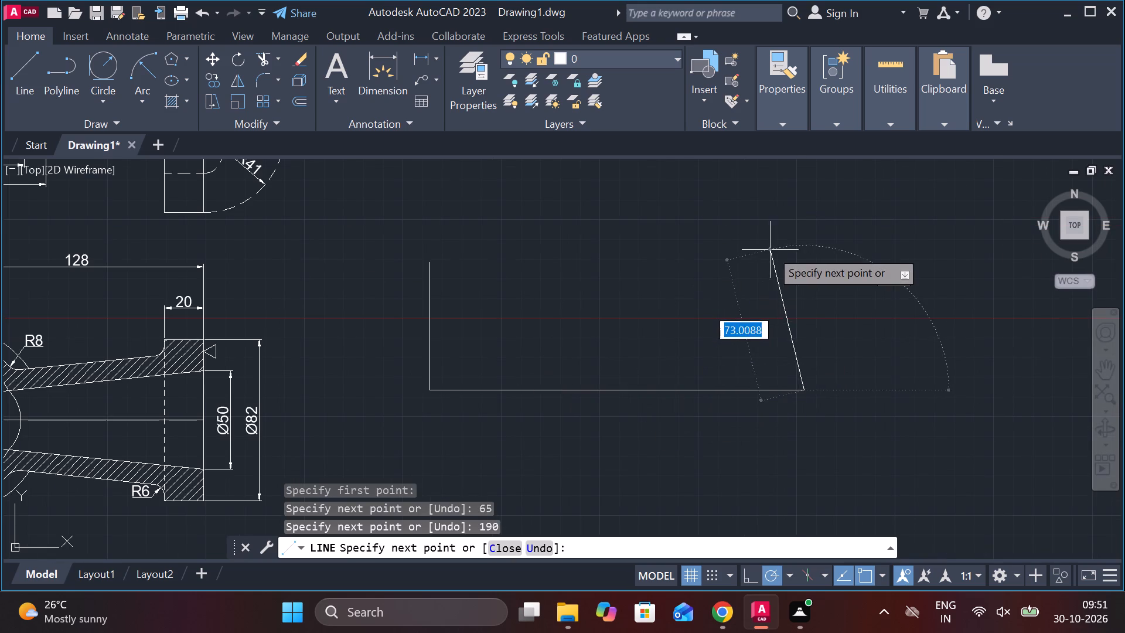
{"action": "type", "text": "65"}
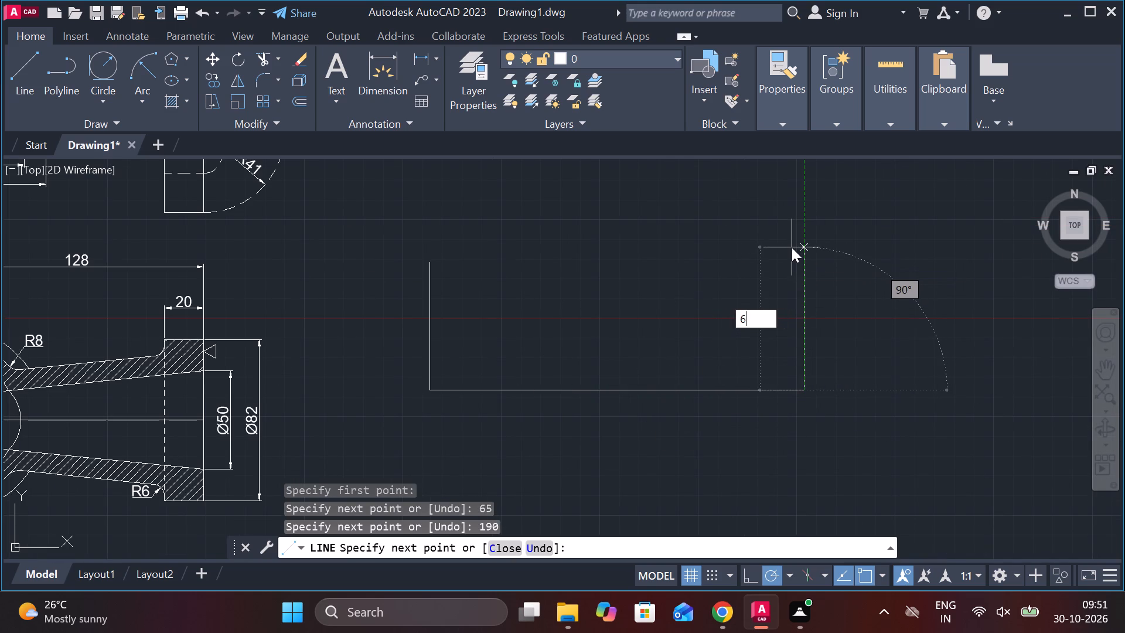
{"action": "key", "text": "space"}
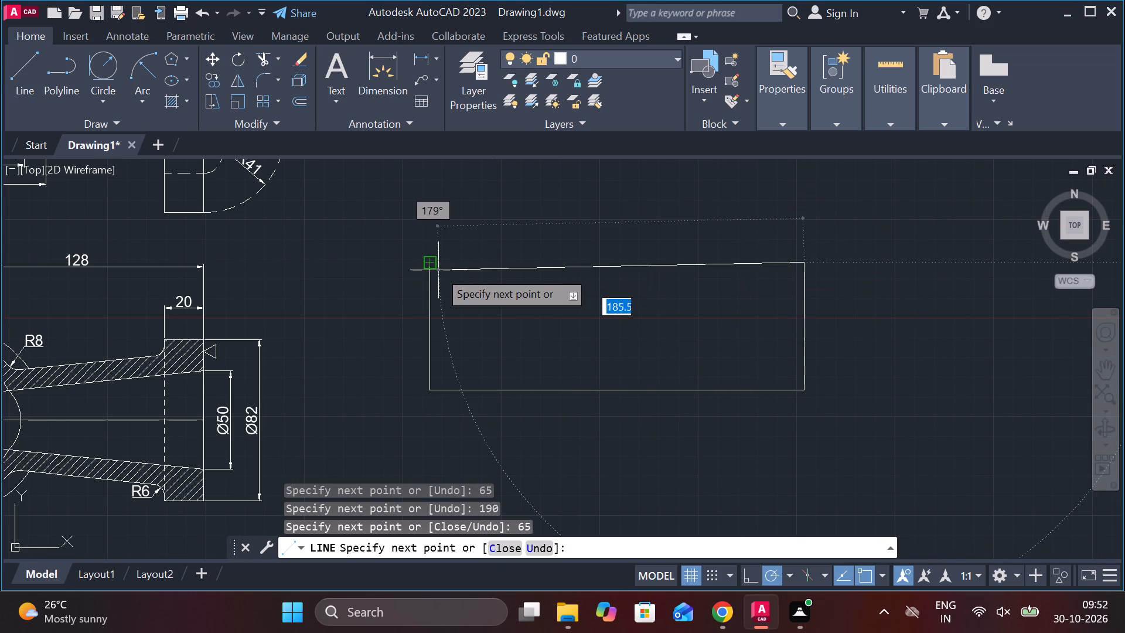
{"action": "left_click", "coordinate": [428, 263]}
{"action": "key", "text": "Escape"}
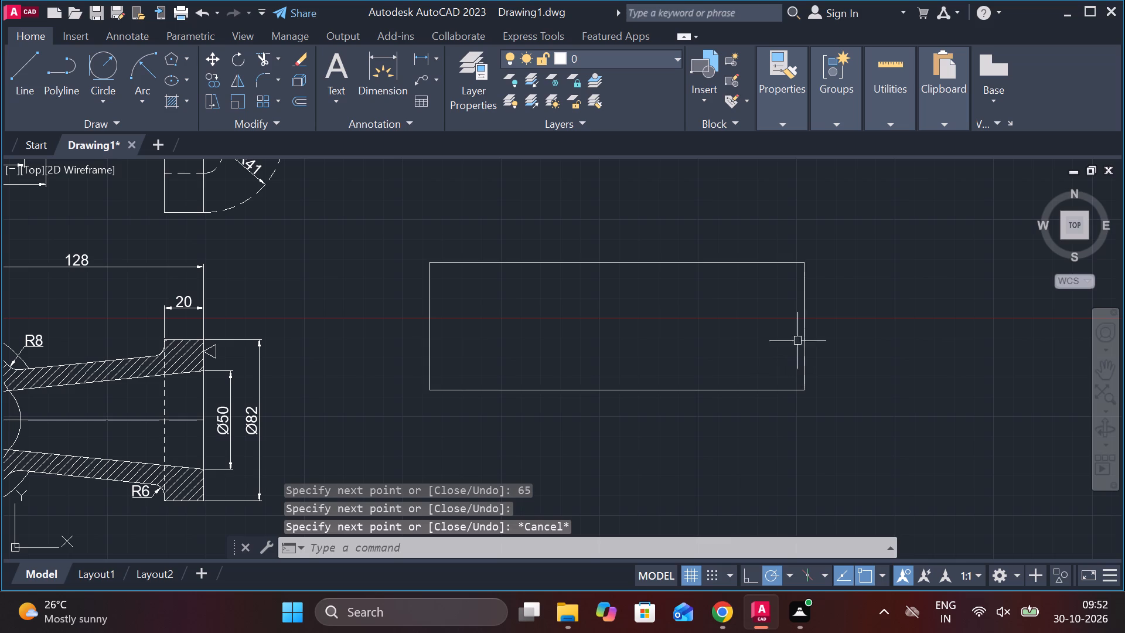
Offset the rectangle's right edge inward three times in succession, spacing the vertical lines 25 apart.
{"action": "left_click", "coordinate": [804, 321]}
{"action": "key", "text": "o"}
{"action": "key", "text": "Return"}
{"action": "key", "text": "Return"}
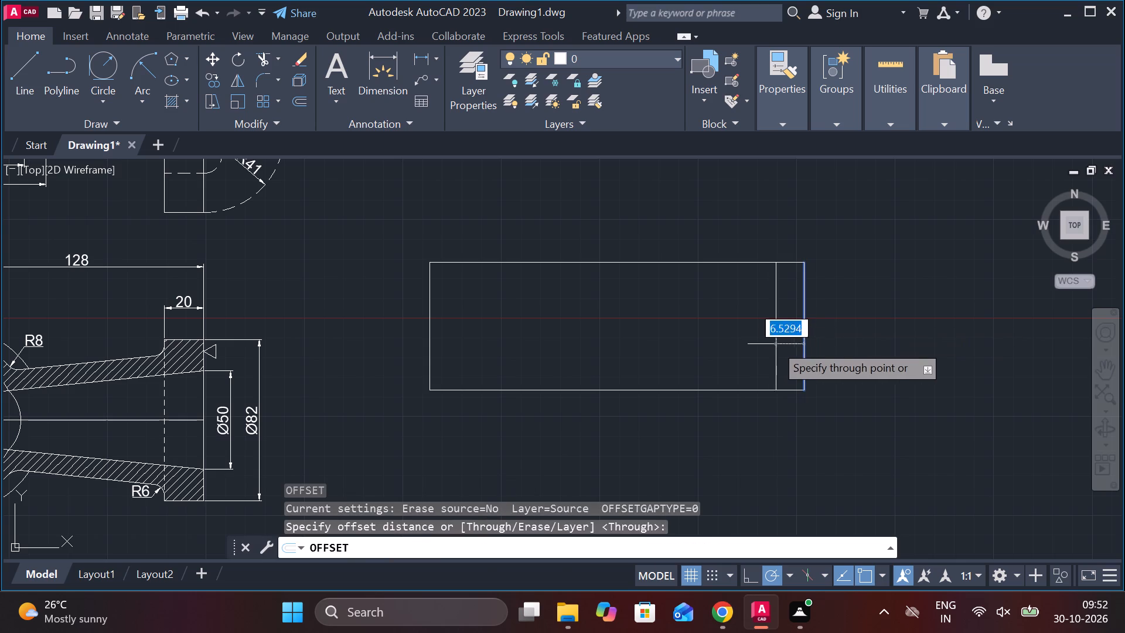
{"action": "type", "text": "25"}
{"action": "key", "text": "space"}
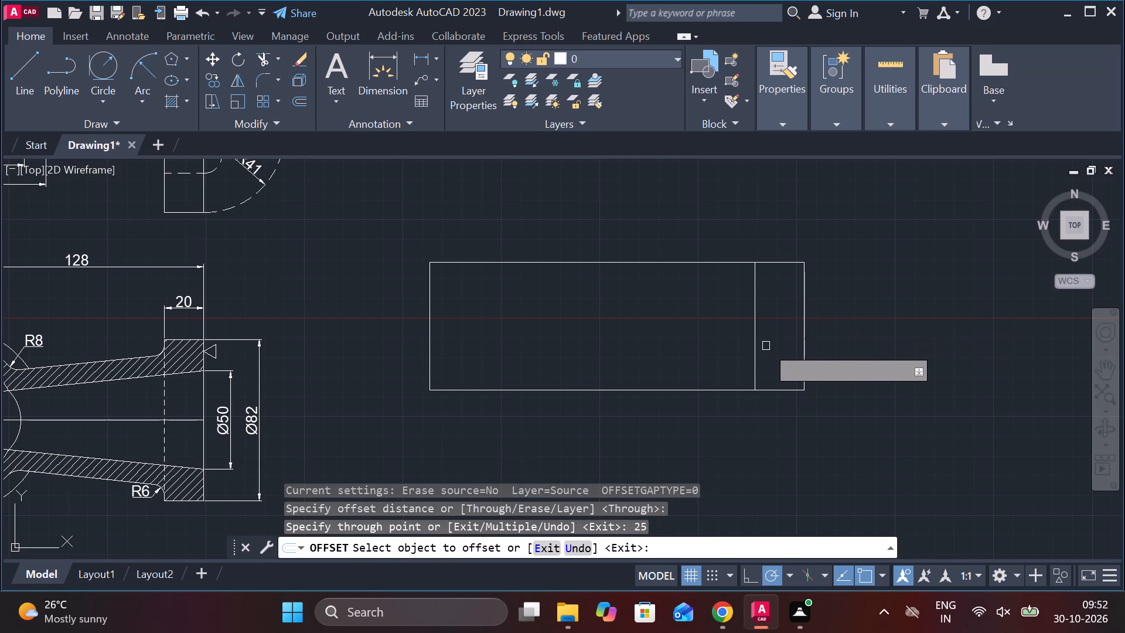
{"action": "left_click", "coordinate": [757, 329]}
{"action": "type", "text": "25"}
{"action": "key", "text": "space"}
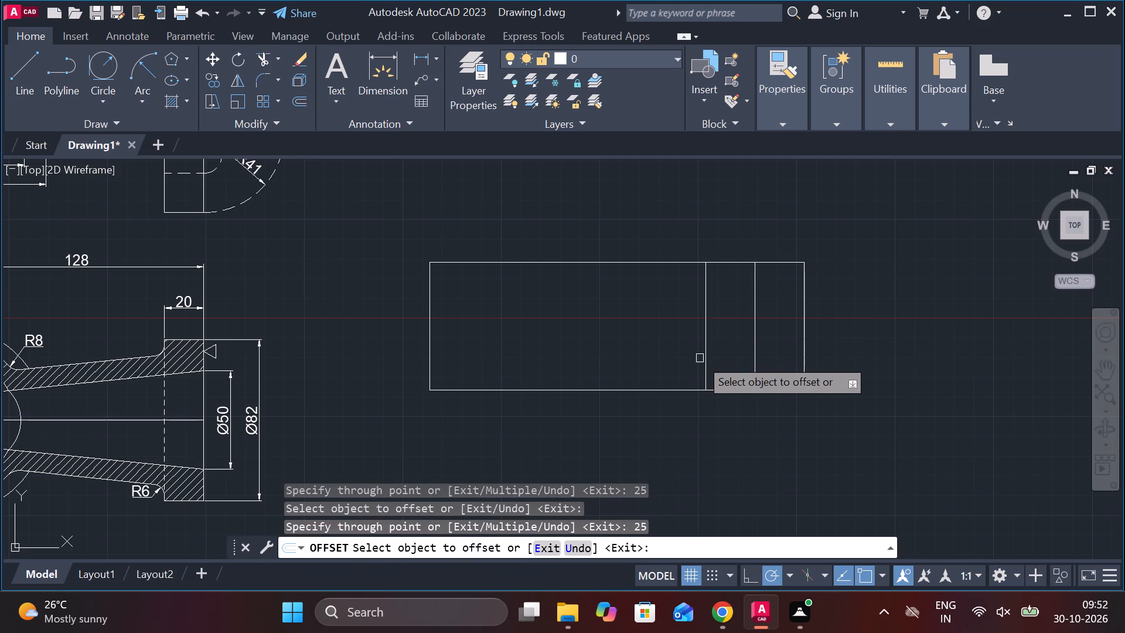
{"action": "left_click", "coordinate": [707, 343]}
{"action": "type", "text": "25"}
{"action": "key", "text": "space"}
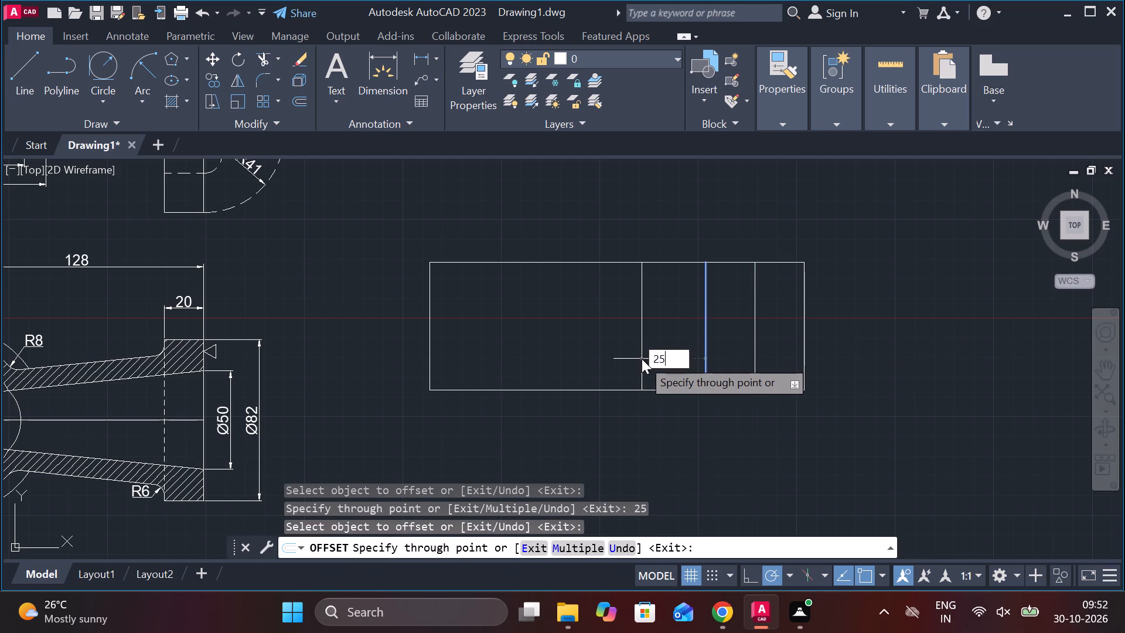
Offset the title block's bottom edge 20 upward and its left edge 25 inward.
{"action": "left_click", "coordinate": [613, 392]}
{"action": "type", "text": "20"}
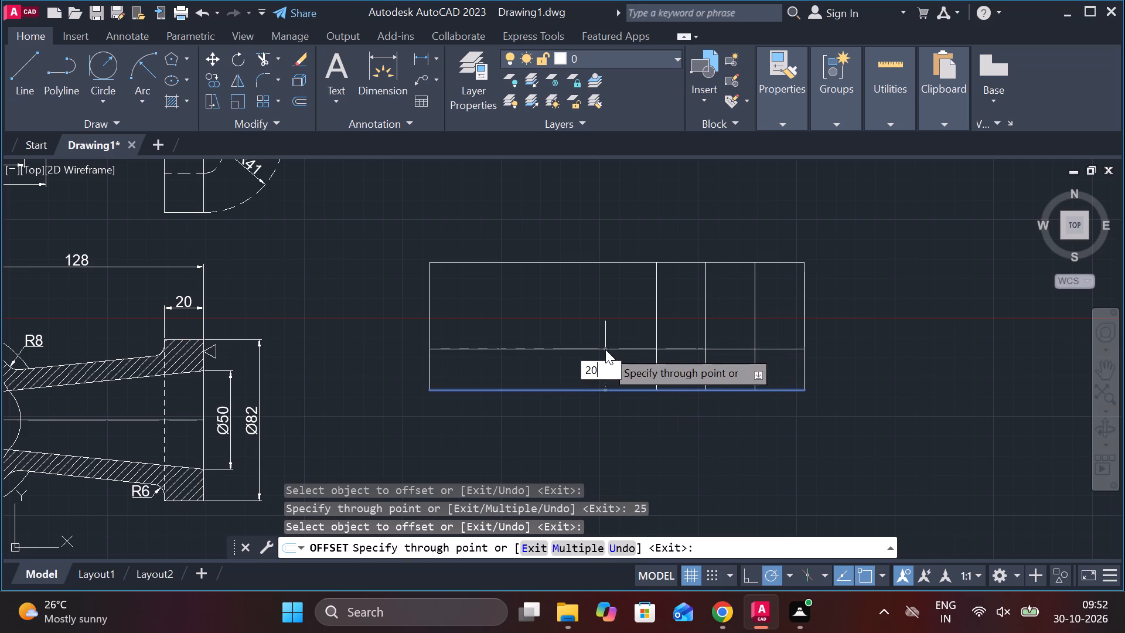
{"action": "key", "text": "Return"}
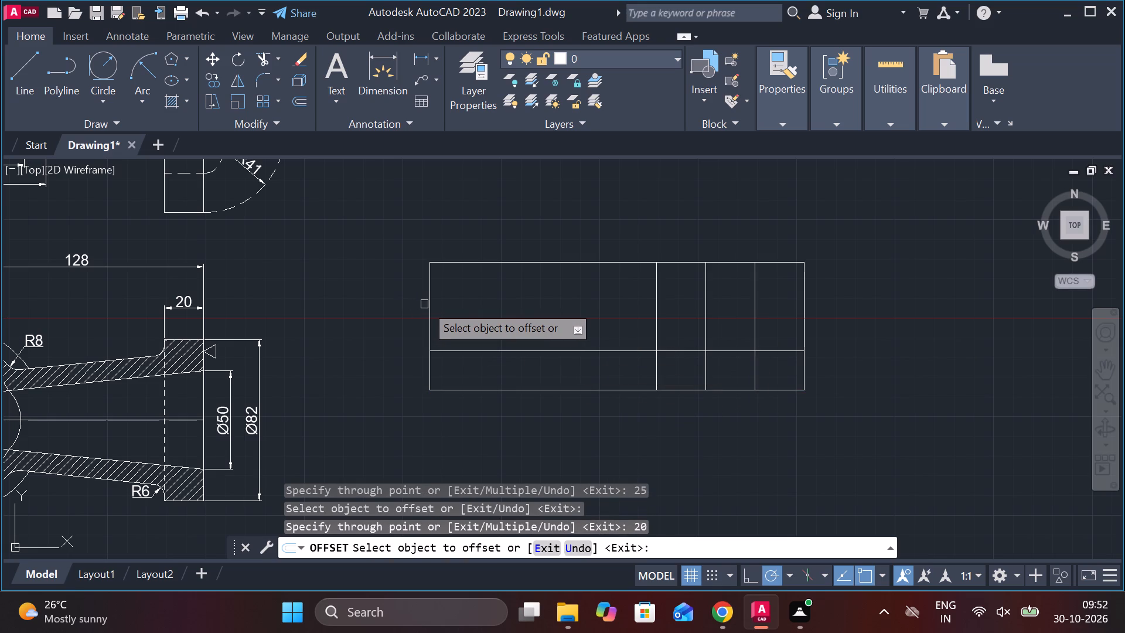
{"action": "left_click", "coordinate": [430, 299]}
{"action": "type", "text": "25"}
{"action": "key", "text": "space"}
{"action": "key", "text": "Escape"}
Trim the new horizontal line out of the wide middle section between the left column and the three narrow columns.
{"action": "type", "text": "tr"}
{"action": "key", "text": "space"}
{"action": "left_click", "coordinate": [583, 353]}
{"action": "middle_click_drag", "start_coordinate": [583, 353], "coordinate": [551, 353]}
{"action": "key", "text": "Escape"}
Copy the horizontal line under the three narrow columns upward as an array of 6 items spaced 7 apart.
{"action": "scroll", "coordinate": [945, 334], "scroll_direction": "up", "scroll_amount": 2}
{"action": "middle_click_drag", "start_coordinate": [793, 358], "coordinate": [789, 430]}
{"action": "scroll", "coordinate": [776, 424], "scroll_direction": "down", "scroll_amount": 1}
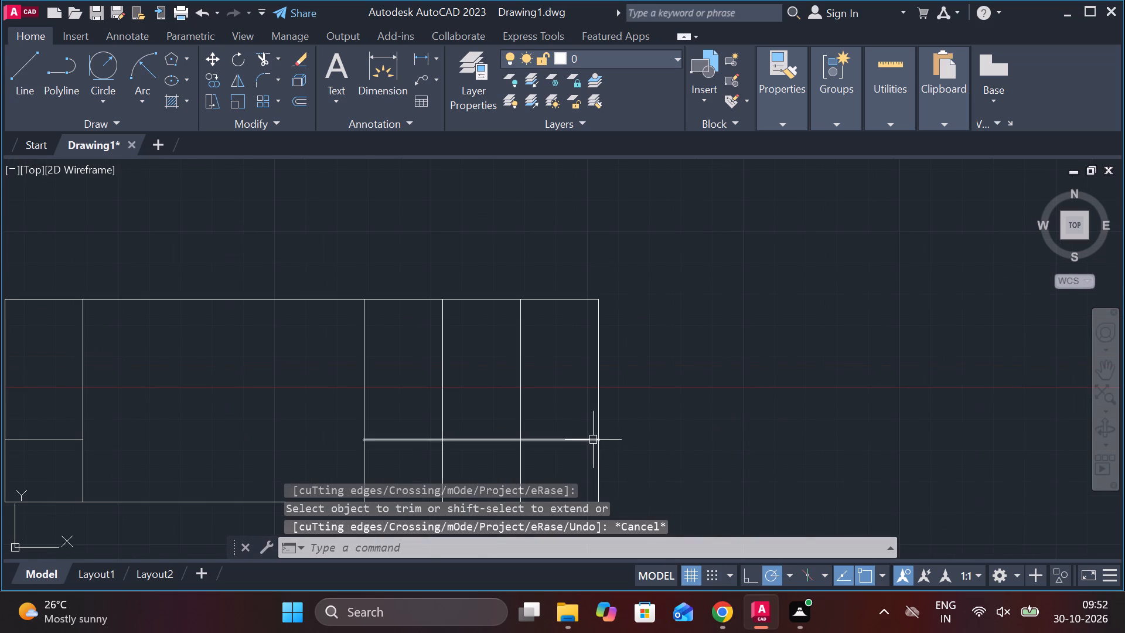
{"action": "left_click", "coordinate": [593, 440]}
{"action": "type", "text": "co"}
{"action": "key", "text": "Return"}
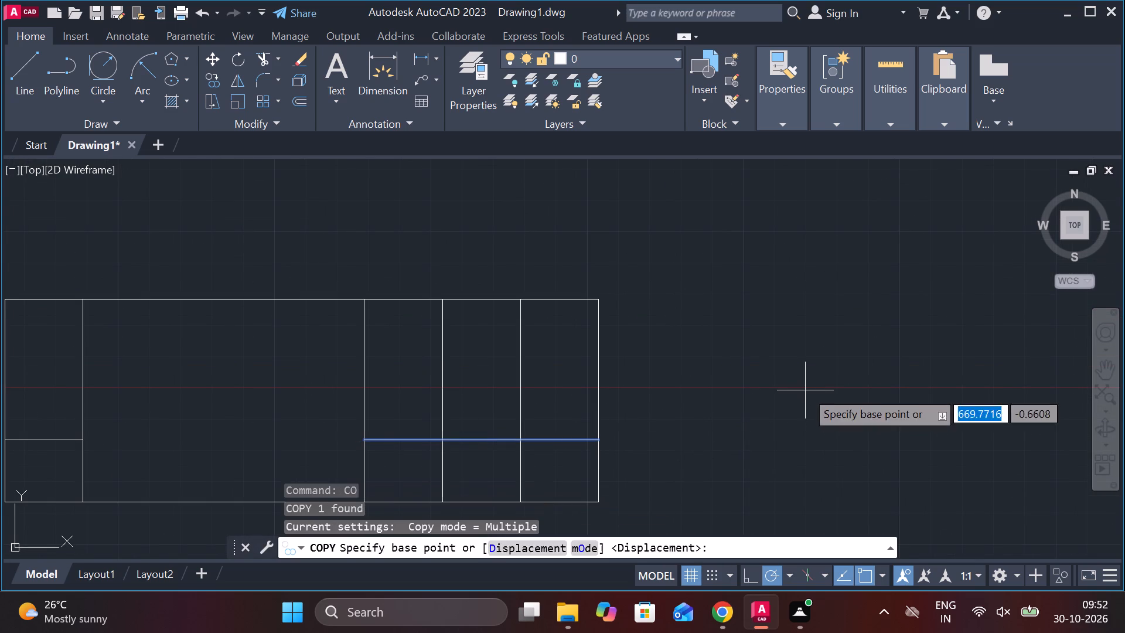
{"action": "left_click", "coordinate": [603, 441]}
{"action": "left_click", "coordinate": [506, 547]}
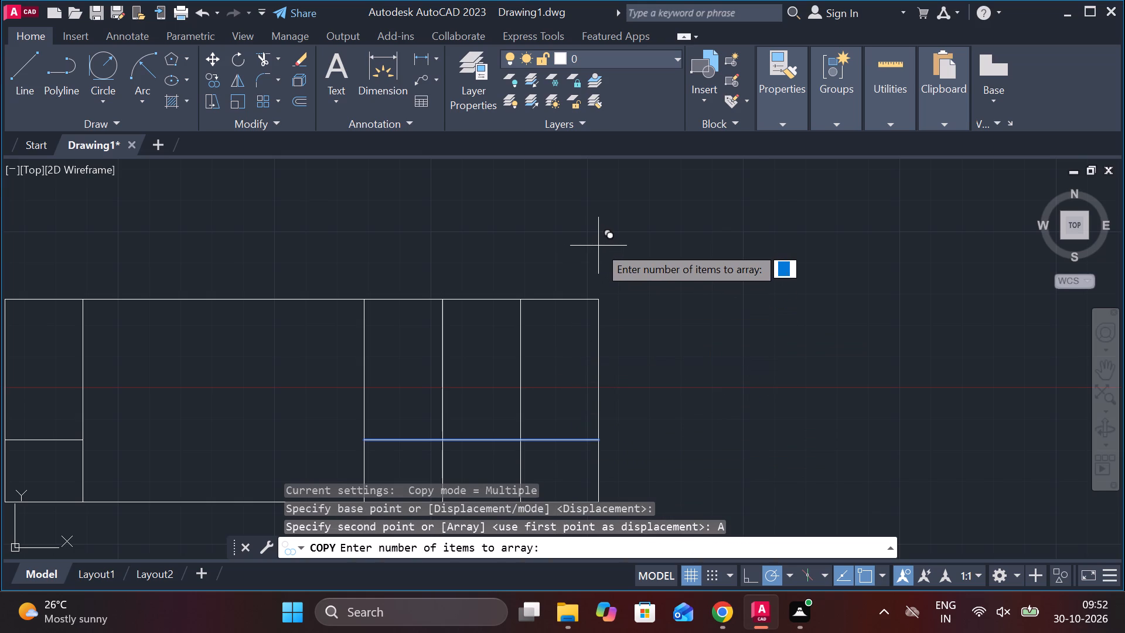
{"action": "key", "text": "5"}
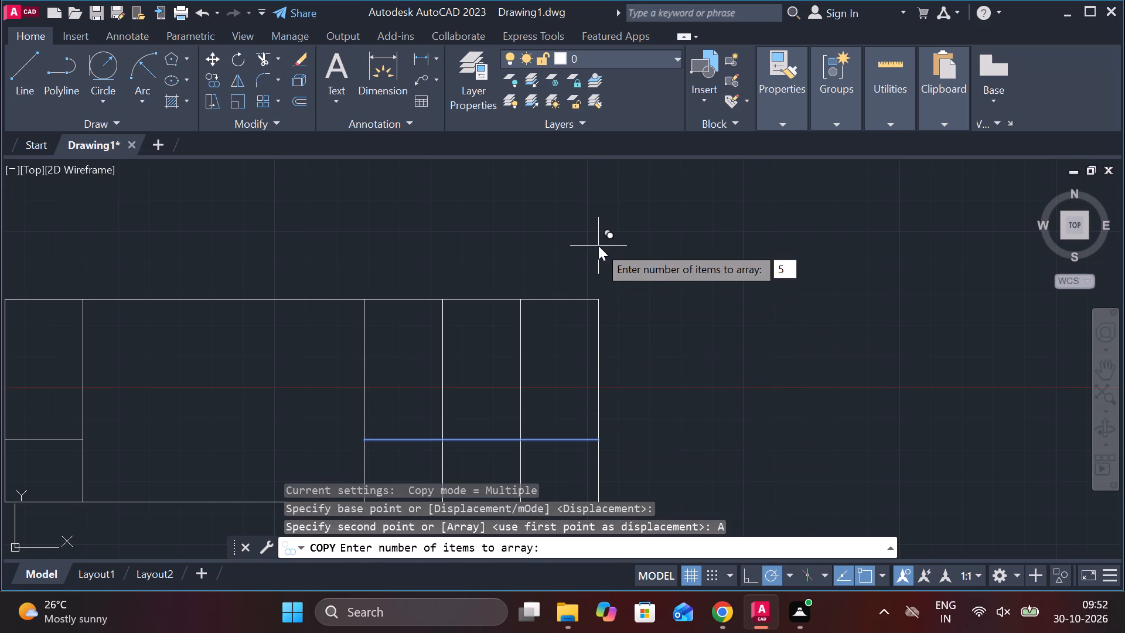
{"action": "key", "text": "BackSpace"}
{"action": "key", "text": "6"}
{"action": "key", "text": "Return"}
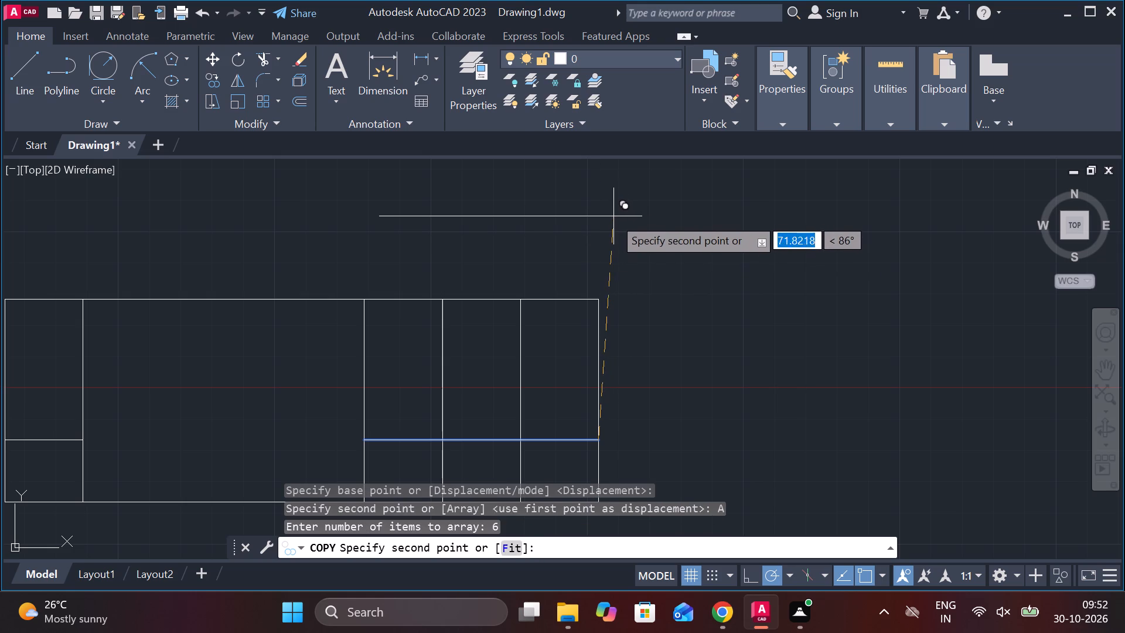
{"action": "key", "text": "7"}
{"action": "key", "text": "Return"}
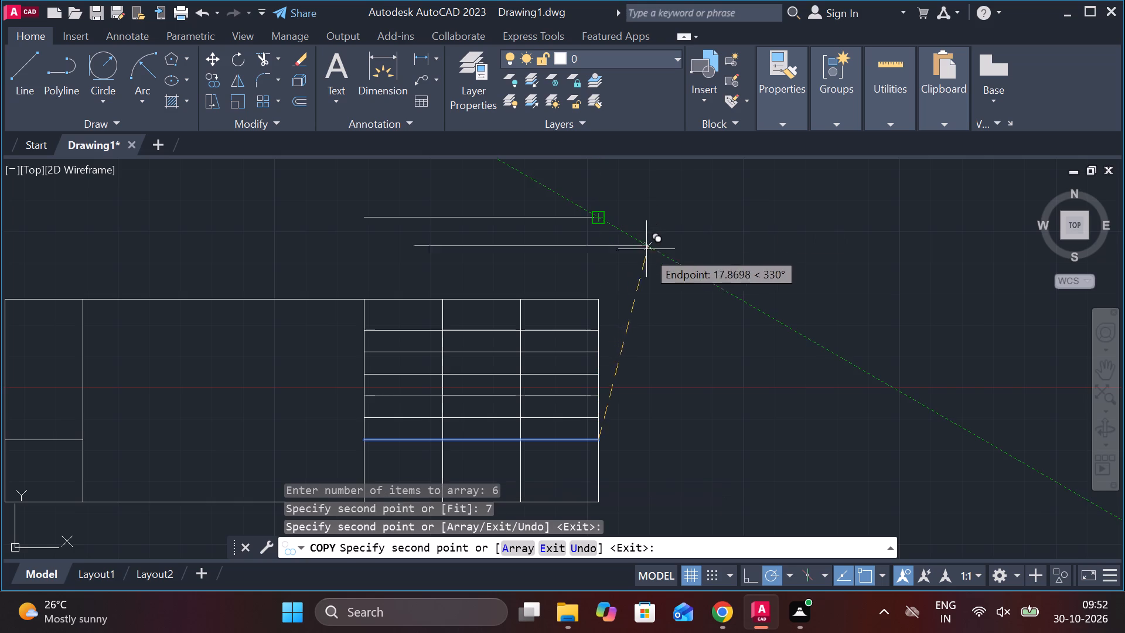
{"action": "key", "text": "Escape"}
Erase the stray horizontal line copy above the title block.
{"action": "left_click", "coordinate": [570, 216]}
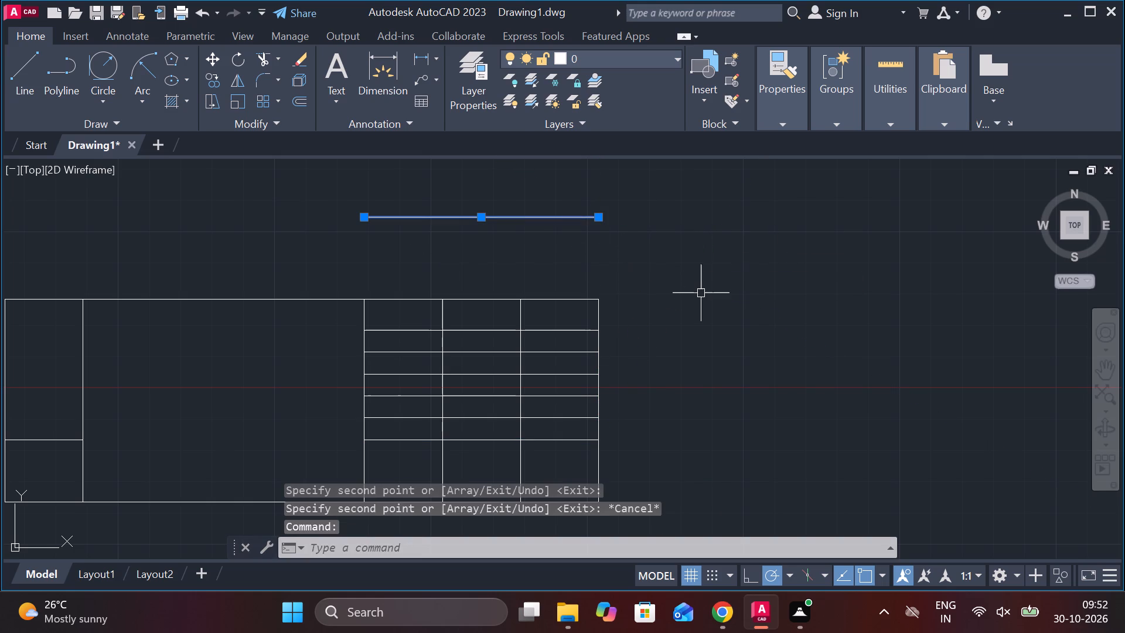
{"action": "type", "text": "e"}
{"action": "key", "text": "space"}
Trim the two inner vertical lines of the narrow columns below the lowest row line.
{"action": "middle_click_drag", "start_coordinate": [468, 336], "coordinate": [487, 339]}
{"action": "scroll", "coordinate": [473, 337], "scroll_direction": "up", "scroll_amount": 1}
{"action": "middle_click_drag", "start_coordinate": [490, 339], "coordinate": [594, 279]}
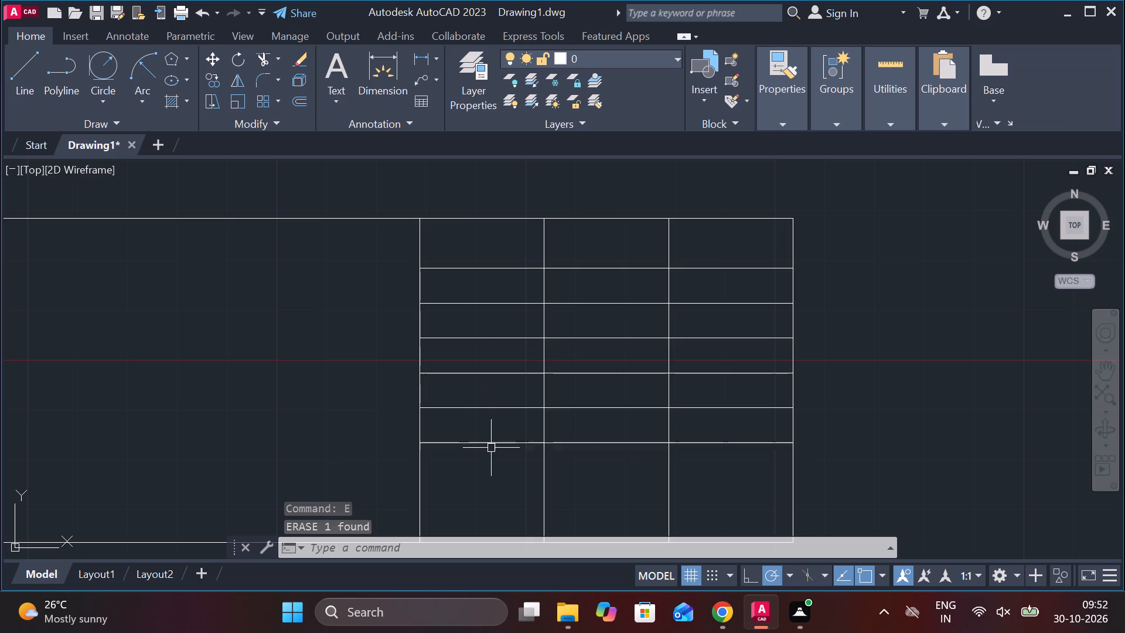
{"action": "scroll", "coordinate": [544, 512], "scroll_direction": "down", "scroll_amount": 1}
{"action": "middle_click_drag", "start_coordinate": [544, 512], "coordinate": [541, 443]}
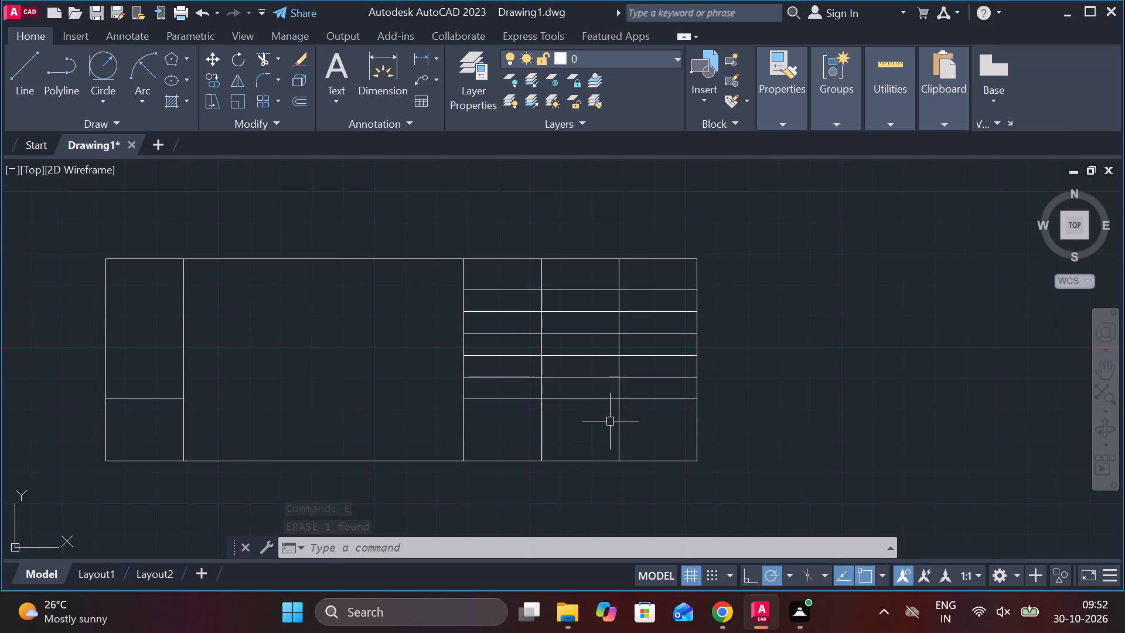
{"action": "type", "text": "tr"}
{"action": "key", "text": "space"}
{"action": "left_click_drag", "start_coordinate": [643, 431], "coordinate": [525, 431]}
{"action": "key", "text": "grave"}
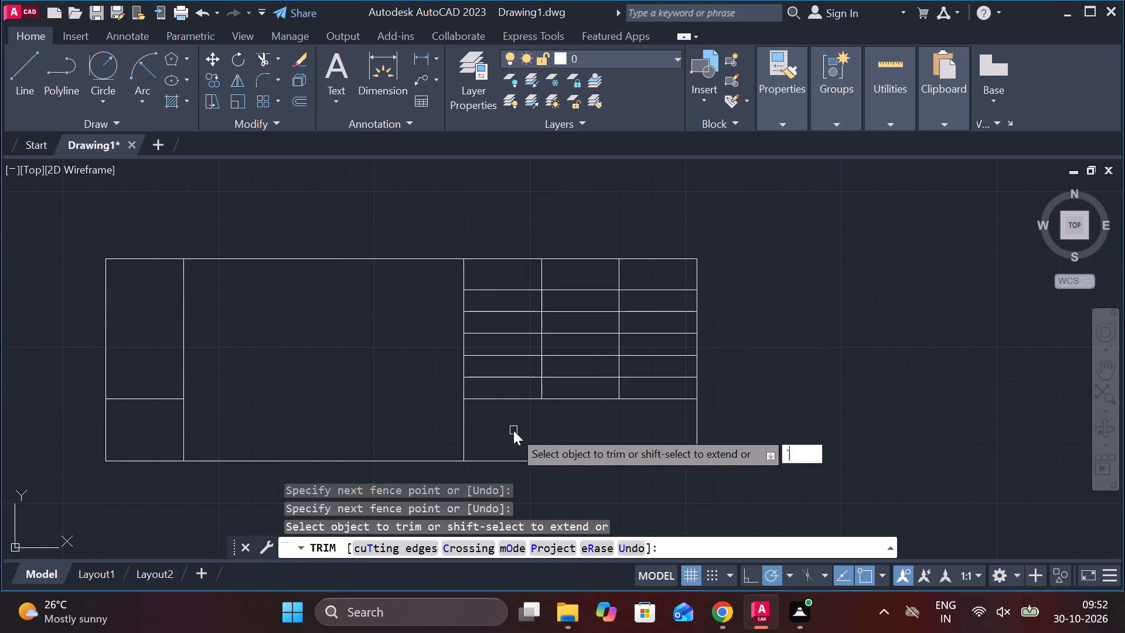
{"action": "key", "text": "Escape"}
Extend the lowest row line across the wide middle section to the left column's vertical line.
{"action": "type", "text": "ex"}
{"action": "key", "text": "space"}
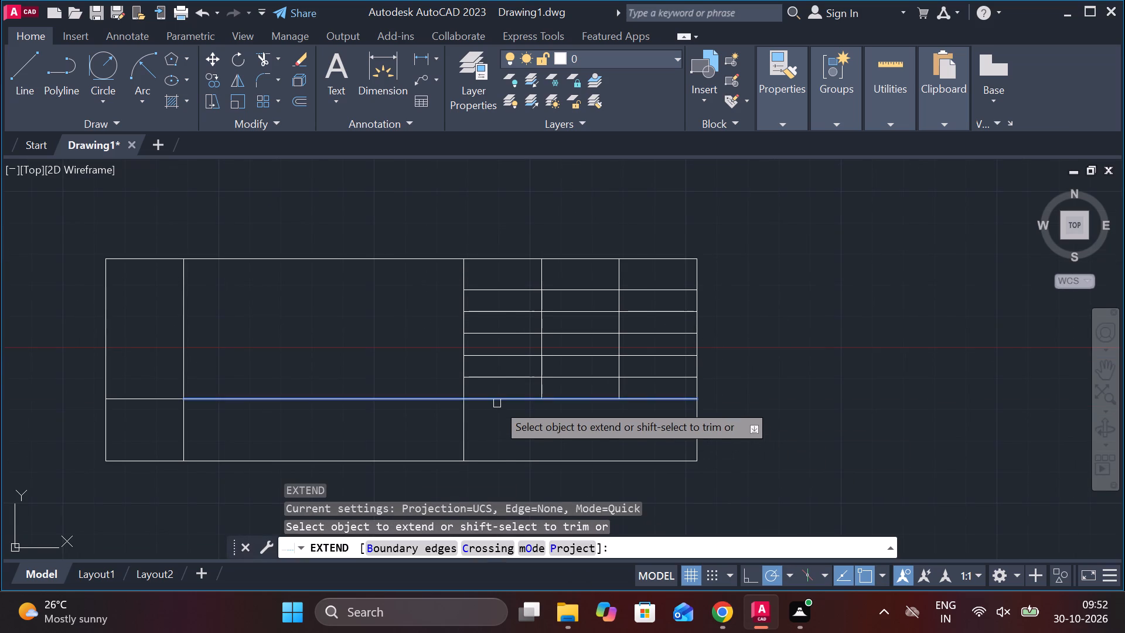
{"action": "left_click", "coordinate": [497, 403]}
{"action": "scroll", "coordinate": [482, 247], "scroll_direction": "up", "scroll_amount": 2}
{"action": "key", "text": "Escape"}
Add centred multiline text NAME at height 2.5 in the top cell of the middle narrow column.
{"action": "middle_click_drag", "start_coordinate": [534, 303], "coordinate": [238, 376]}
{"action": "type", "text": "mt"}
{"action": "key", "text": "space"}
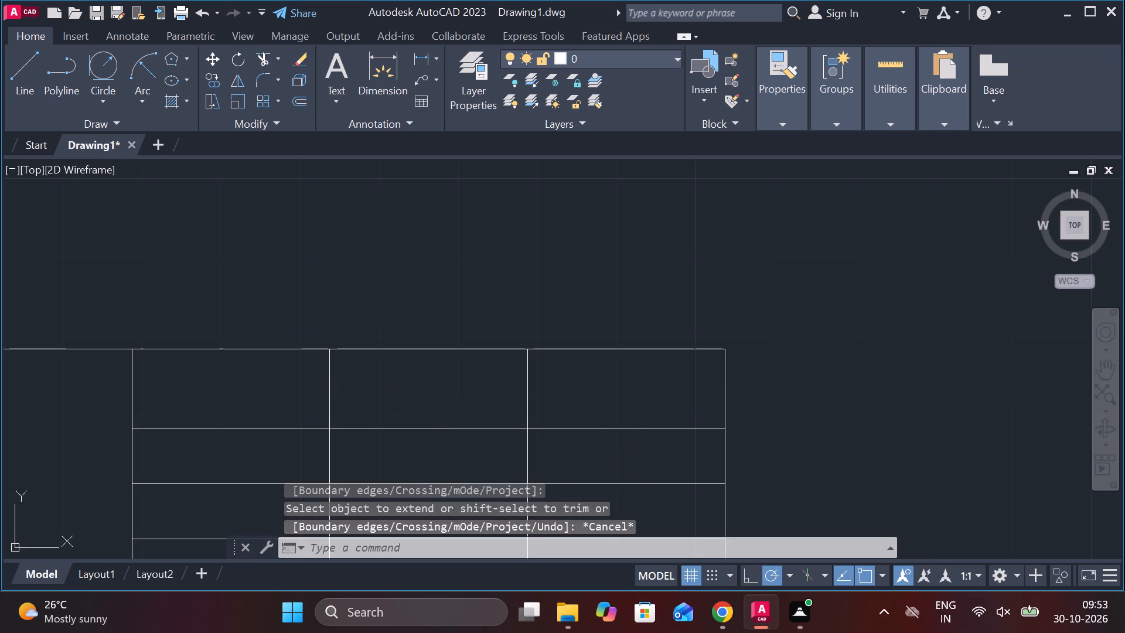
{"action": "scroll", "coordinate": [401, 381], "scroll_direction": "up", "scroll_amount": 2}
{"action": "middle_click_drag", "start_coordinate": [419, 385], "coordinate": [500, 366]}
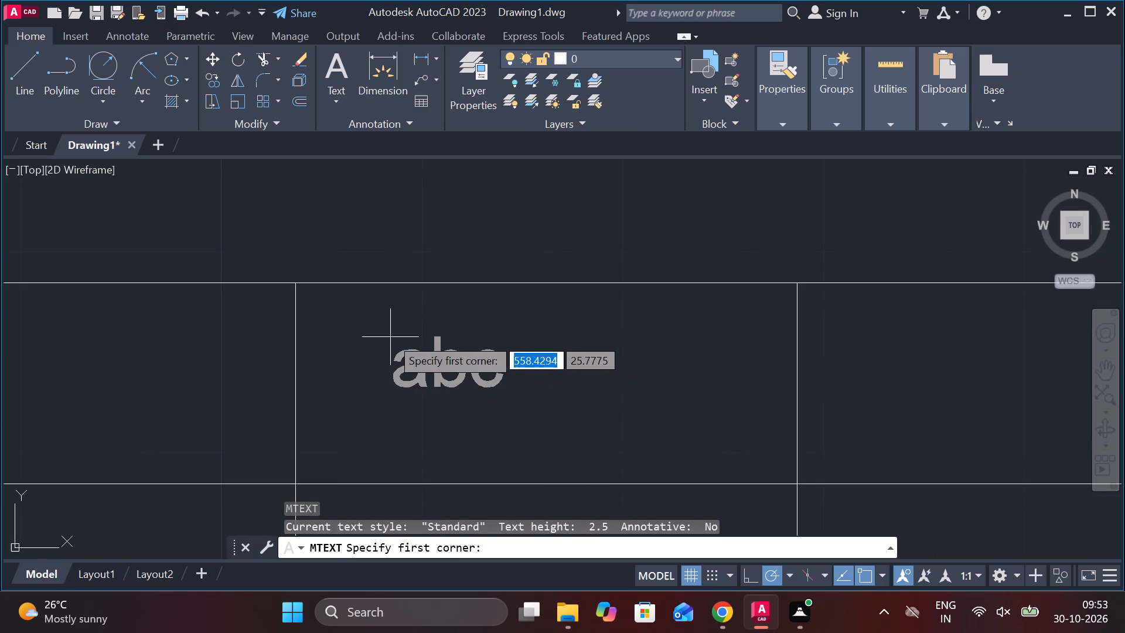
{"action": "left_click", "coordinate": [390, 337]}
{"action": "left_click", "coordinate": [703, 426]}
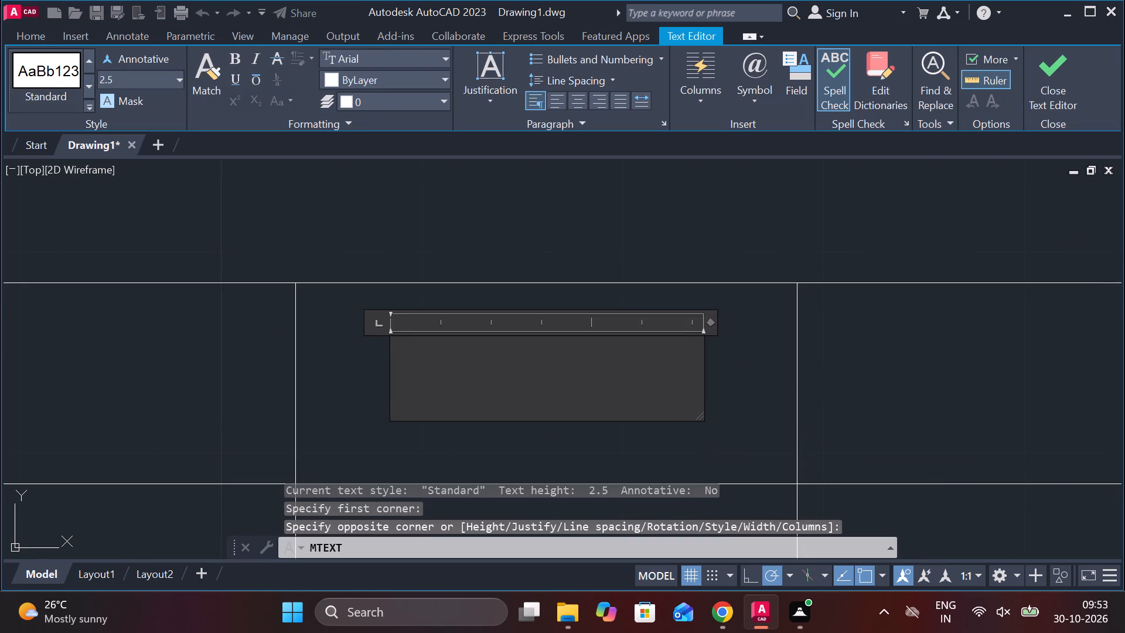
{"action": "left_click", "coordinate": [580, 103]}
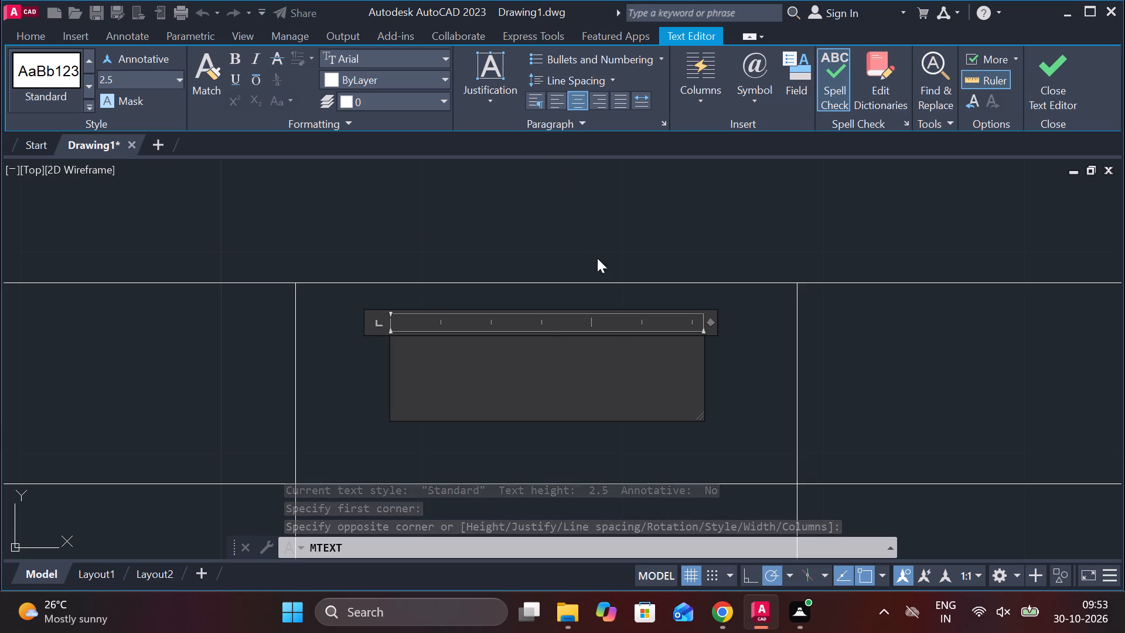
{"action": "key", "text": "n"}
{"action": "key", "text": "BackSpace"}
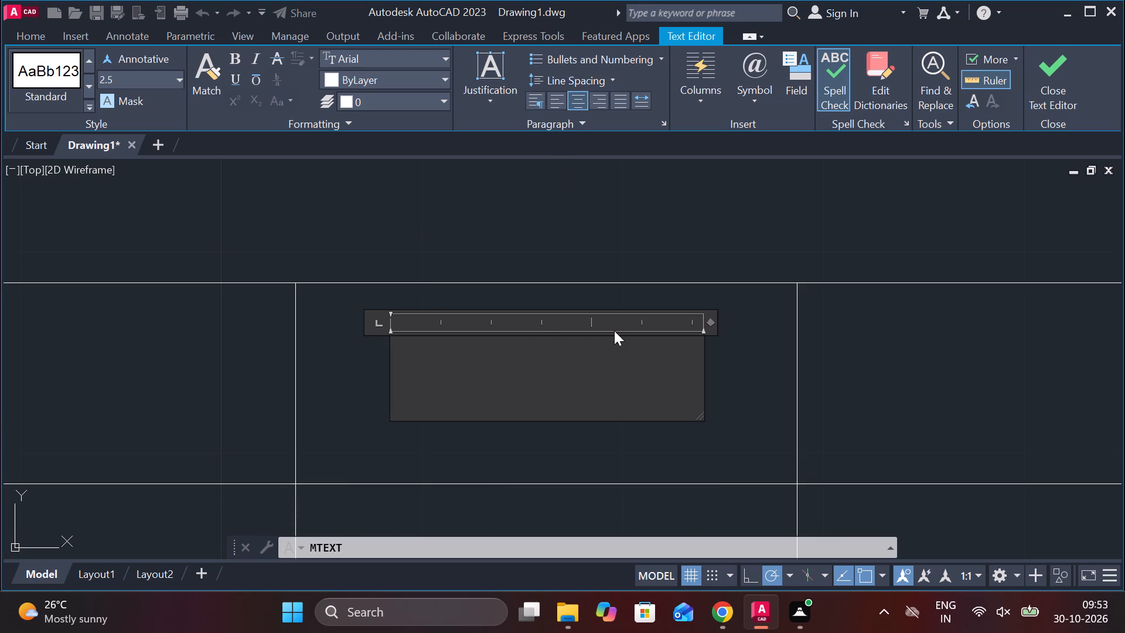
{"action": "type", "text": "NAME"}
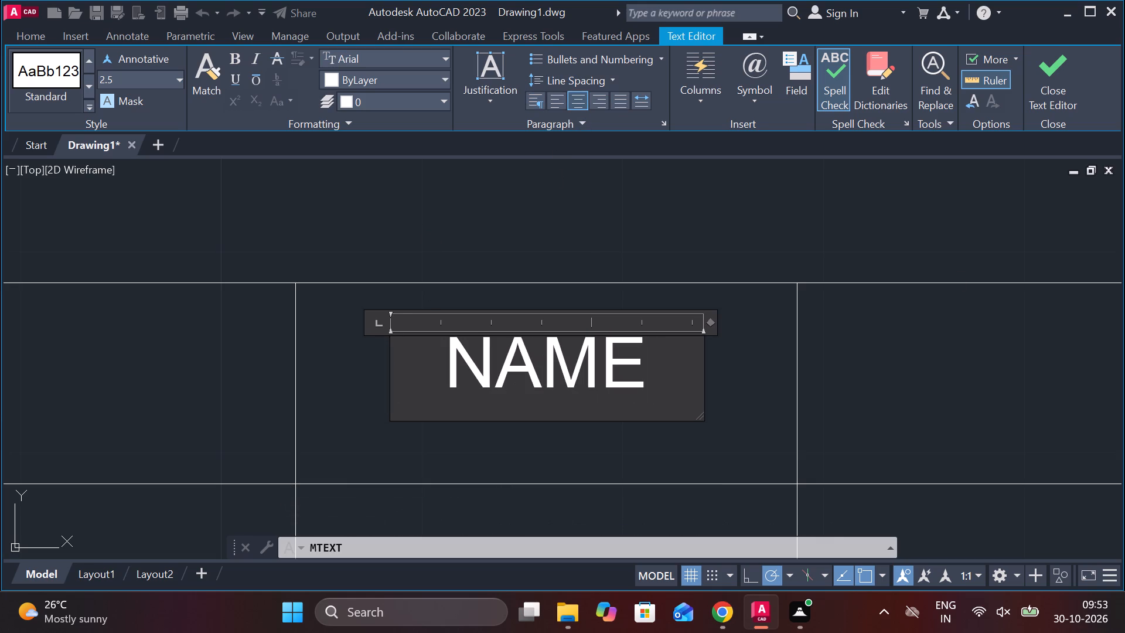
{"action": "left_click", "coordinate": [1042, 97]}
Copy the NAME text into the adjacent last header cell and into the first narrow column's second row.
{"action": "scroll", "coordinate": [779, 395], "scroll_direction": "down", "scroll_amount": 5}
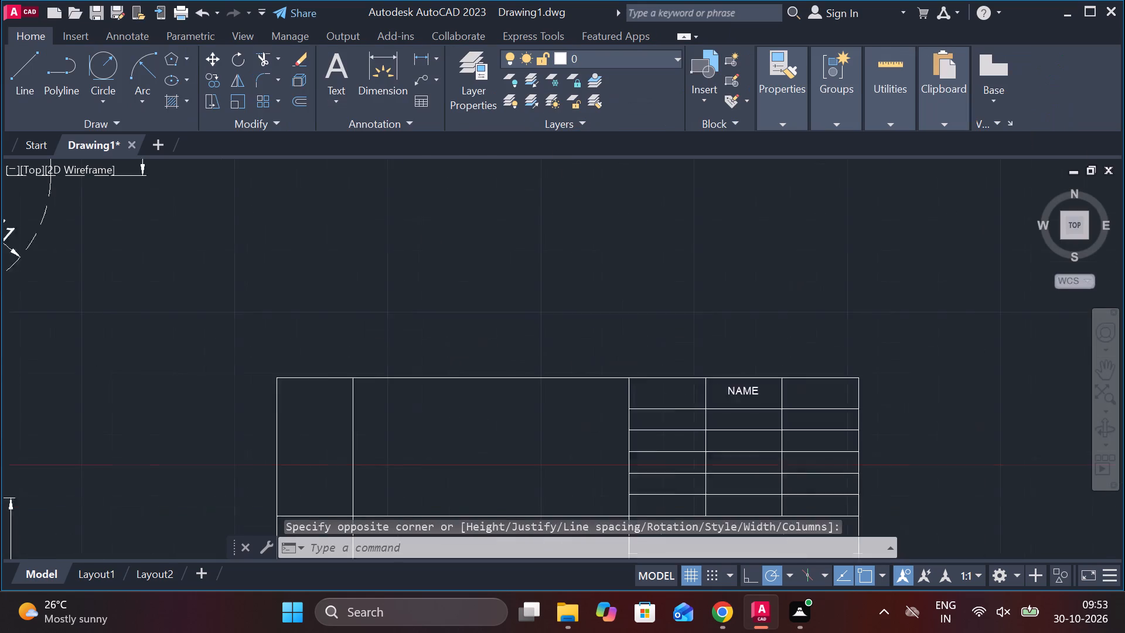
{"action": "scroll", "coordinate": [779, 396], "scroll_direction": "down", "scroll_amount": 1}
{"action": "scroll", "coordinate": [793, 417], "scroll_direction": "up", "scroll_amount": 1}
{"action": "middle_click_drag", "start_coordinate": [793, 417], "coordinate": [744, 390]}
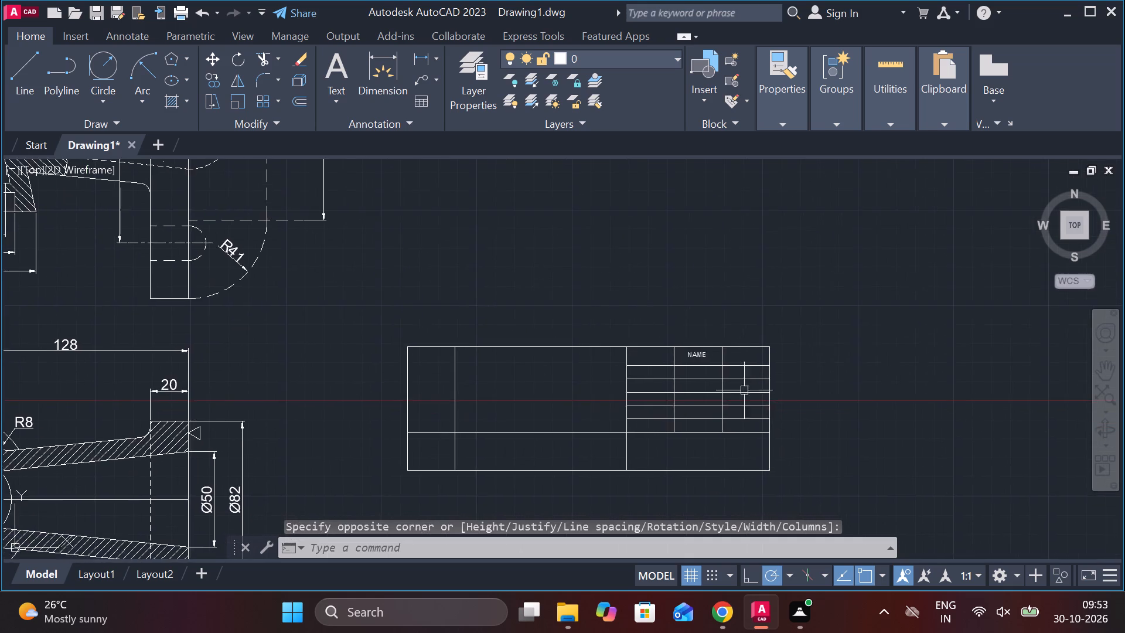
{"action": "scroll", "coordinate": [721, 345], "scroll_direction": "up", "scroll_amount": 4}
{"action": "left_click", "coordinate": [557, 399]}
{"action": "type", "text": "CO"}
{"action": "key", "text": "Return"}
{"action": "left_click", "coordinate": [609, 409]}
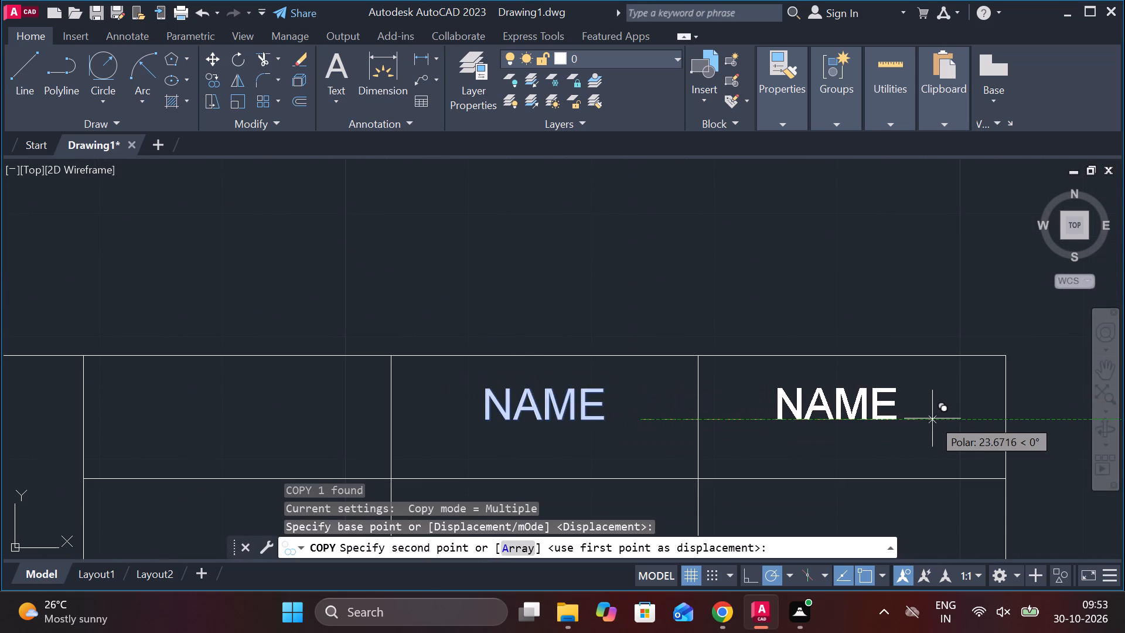
{"action": "left_click", "coordinate": [949, 420]}
{"action": "scroll", "coordinate": [949, 420], "scroll_direction": "down", "scroll_amount": 2}
{"action": "scroll", "coordinate": [737, 479], "scroll_direction": "up", "scroll_amount": 2}
{"action": "middle_click_drag", "start_coordinate": [669, 478], "coordinate": [684, 410]}
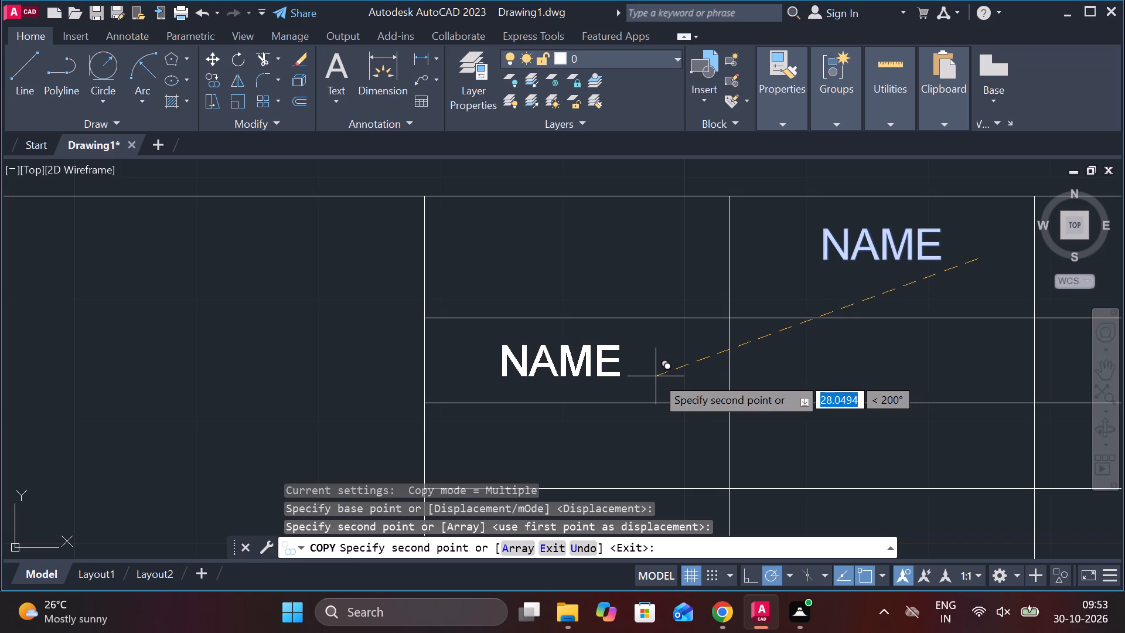
{"action": "left_click", "coordinate": [656, 376]}
{"action": "scroll", "coordinate": [728, 349], "scroll_direction": "down", "scroll_amount": 2}
{"action": "key", "text": "Escape"}
Change the text in the last column's header cell to DATE.
{"action": "middle_click_drag", "start_coordinate": [872, 335], "coordinate": [765, 348]}
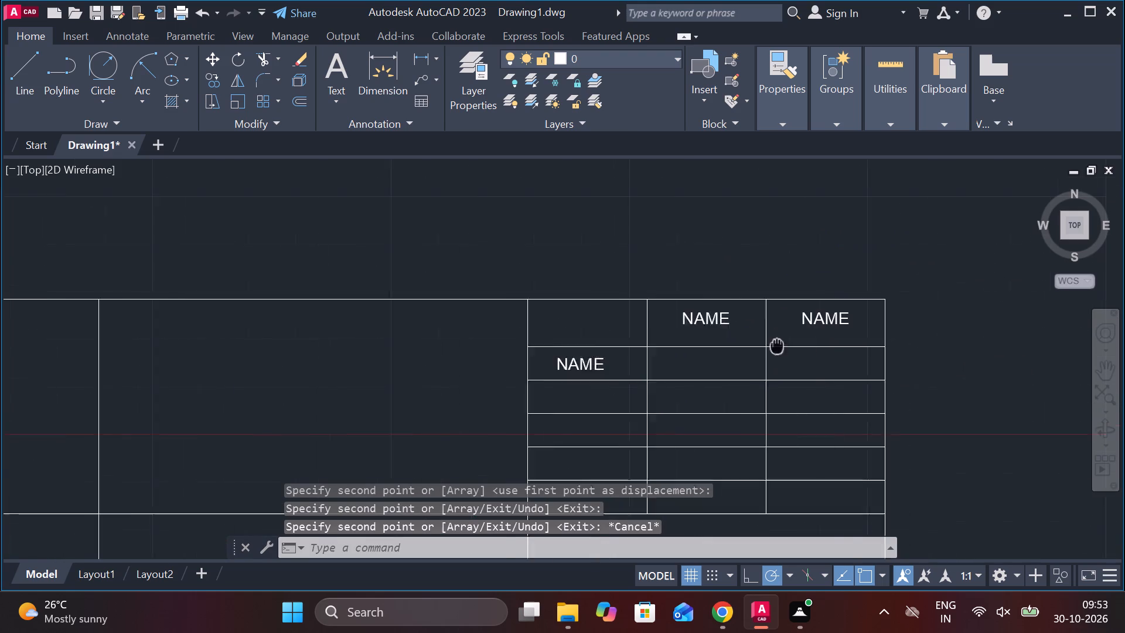
{"action": "double_click", "coordinate": [793, 326]}
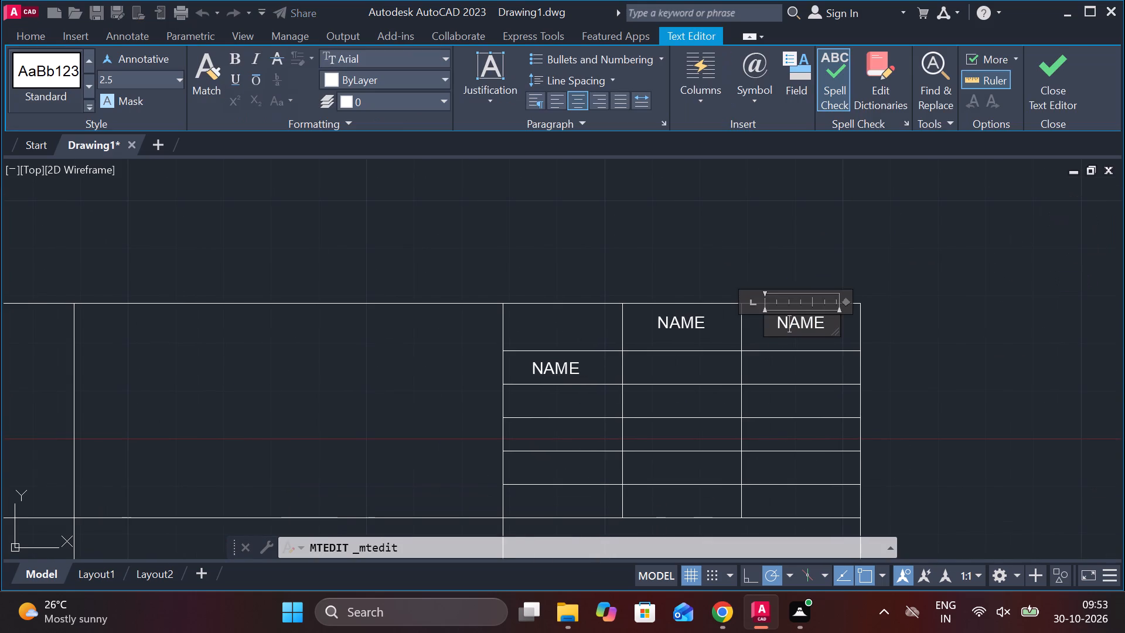
{"action": "key", "text": "Right"}
{"action": "key", "text": "Right"}
{"action": "key", "text": "Right"}
{"action": "key", "text": "BackSpace"}
{"action": "key", "text": "BackSpace"}
{"action": "key", "text": "BackSpace"}
{"action": "key", "text": "BackSpace"}
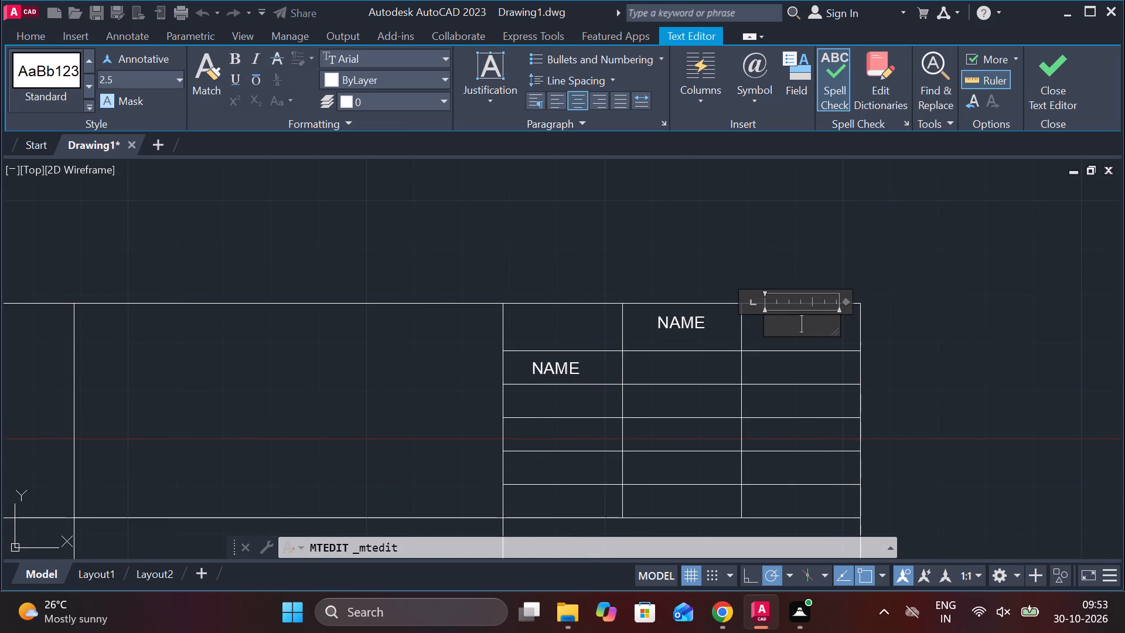
{"action": "type", "text": "DATE"}
{"action": "left_click", "coordinate": [650, 393]}
Copy the NAME text from the first narrow column's second row into each of the four rows below it.
{"action": "scroll", "coordinate": [568, 382], "scroll_direction": "up", "scroll_amount": 1}
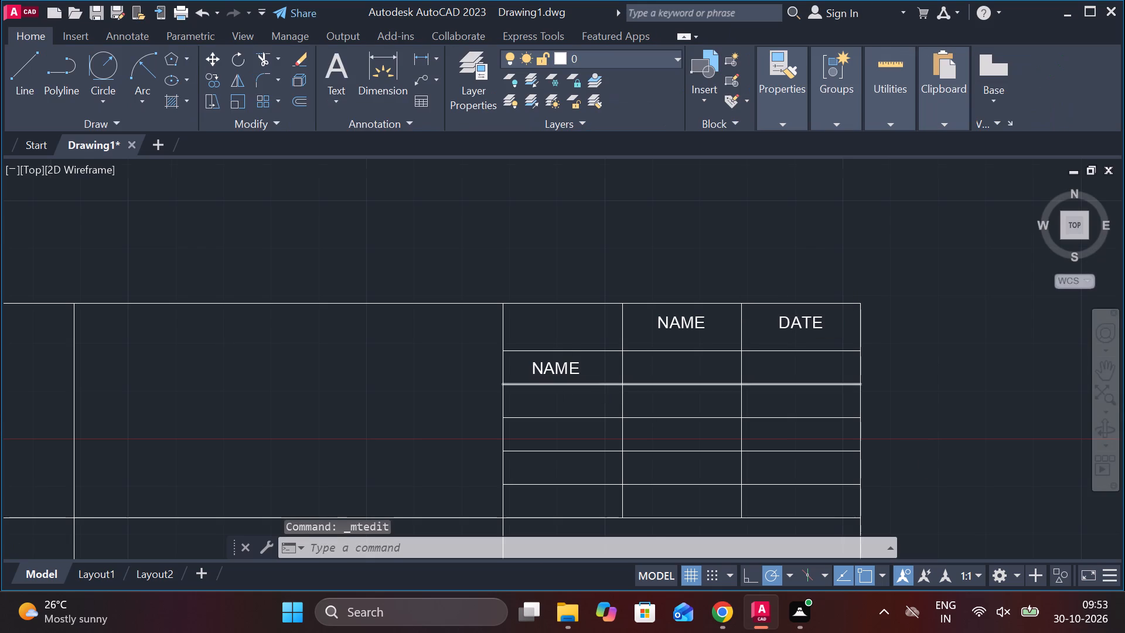
{"action": "scroll", "coordinate": [568, 382], "scroll_direction": "up", "scroll_amount": 1}
{"action": "left_click", "coordinate": [553, 345]}
{"action": "type", "text": "CO"}
{"action": "key", "text": "Return"}
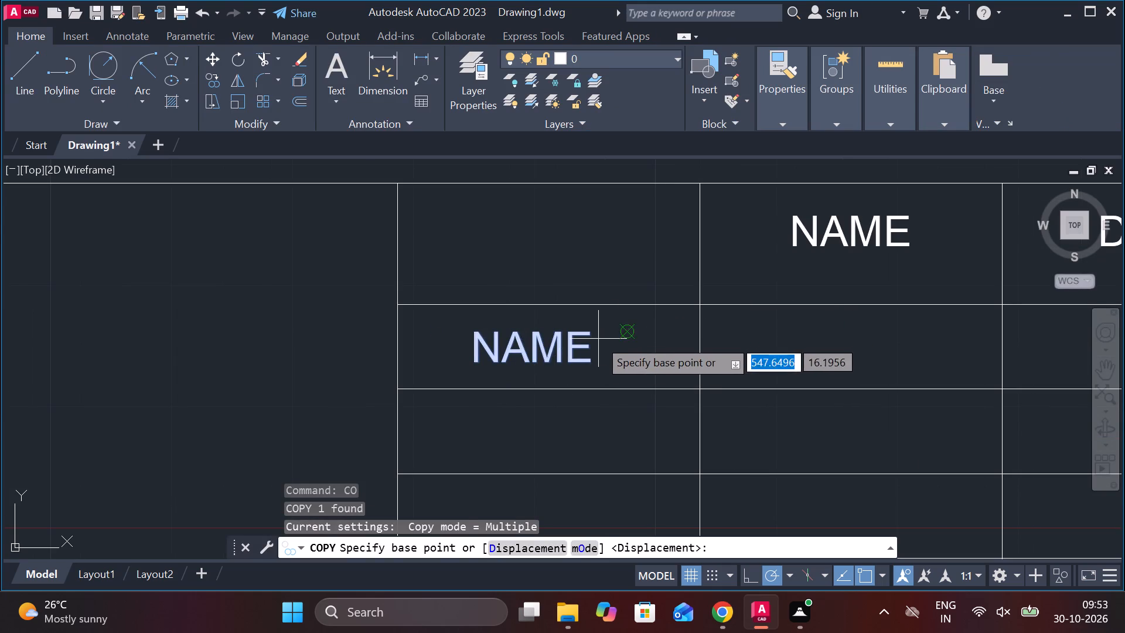
{"action": "left_click", "coordinate": [598, 339]}
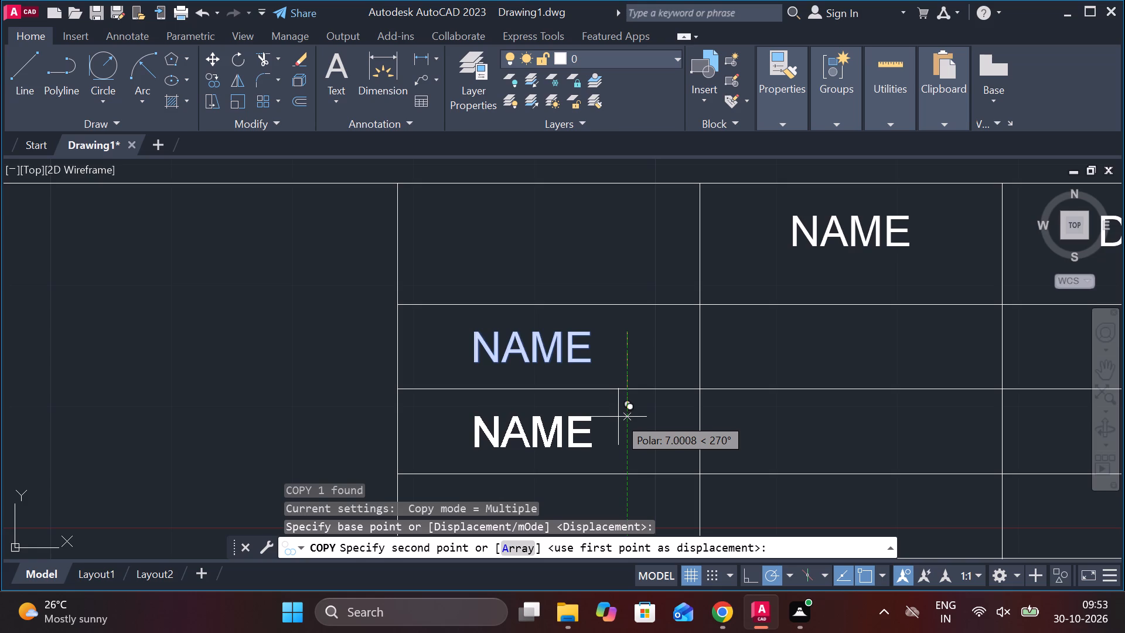
{"action": "left_click", "coordinate": [618, 415]}
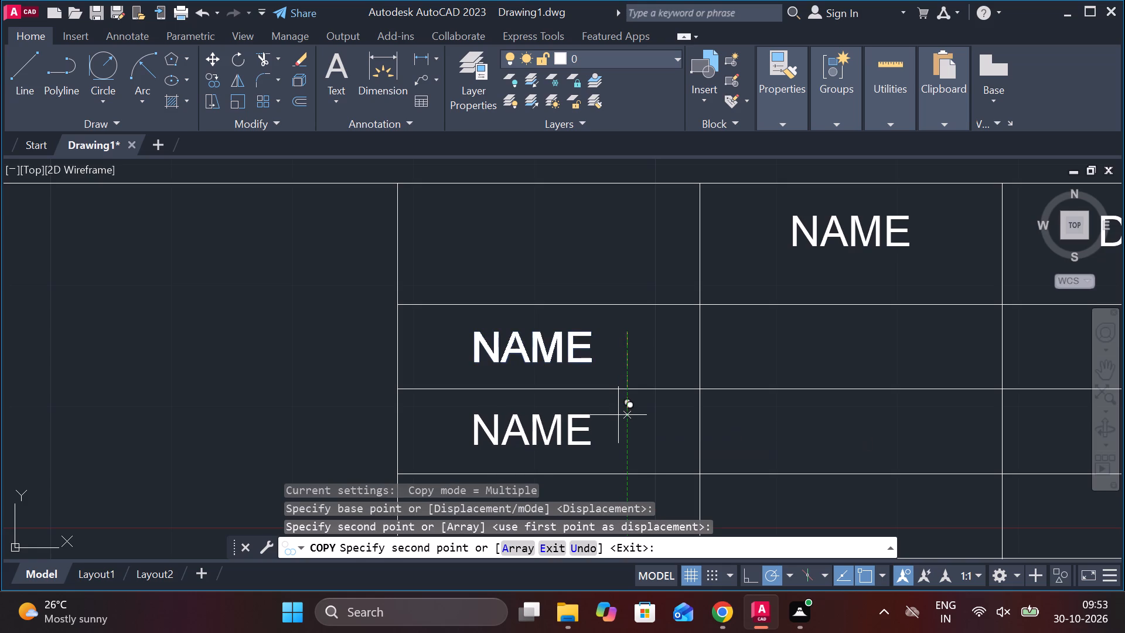
{"action": "middle_click_drag", "start_coordinate": [618, 415], "coordinate": [626, 365]}
{"action": "middle_click_drag", "start_coordinate": [623, 366], "coordinate": [624, 298]}
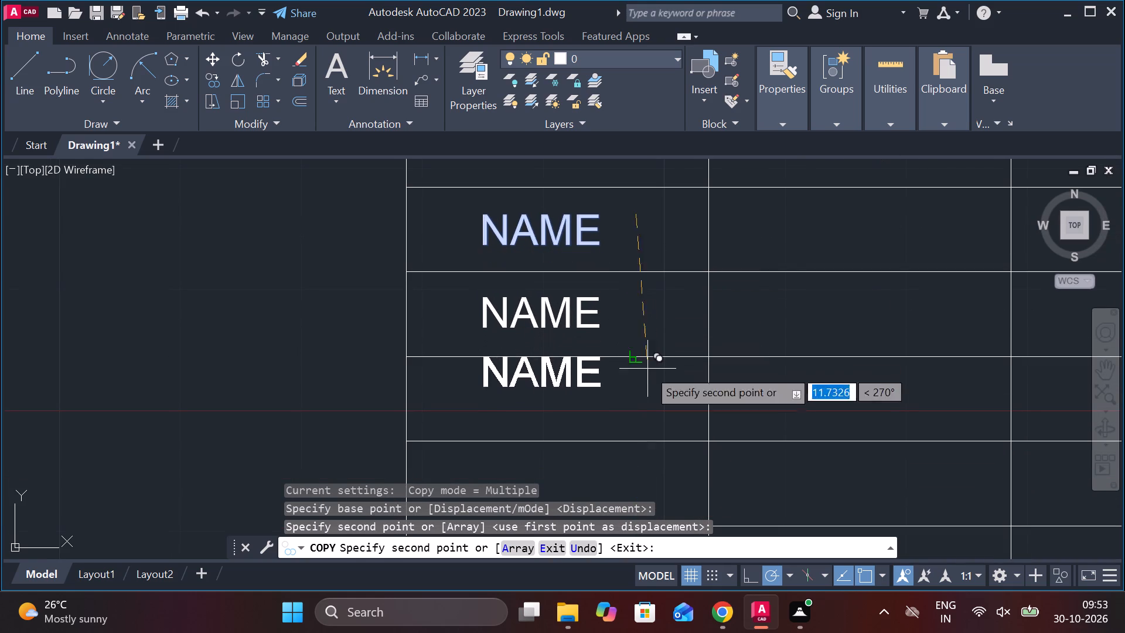
{"action": "left_click", "coordinate": [647, 380]}
{"action": "middle_click_drag", "start_coordinate": [647, 380], "coordinate": [646, 305]}
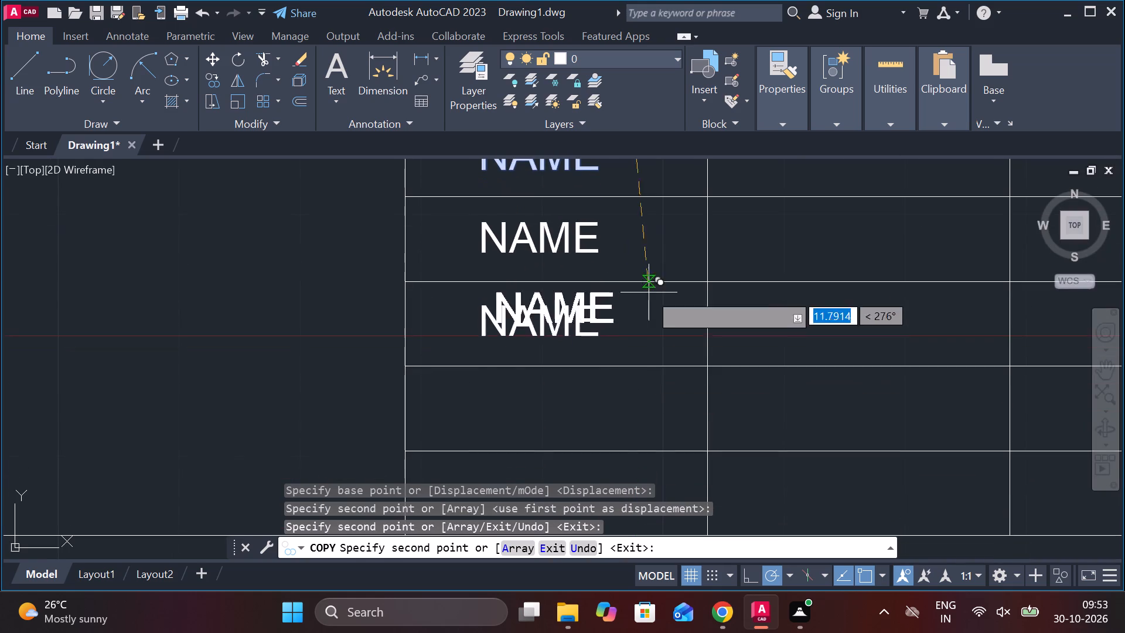
{"action": "left_click", "coordinate": [644, 392]}
{"action": "middle_click_drag", "start_coordinate": [636, 390], "coordinate": [628, 321]}
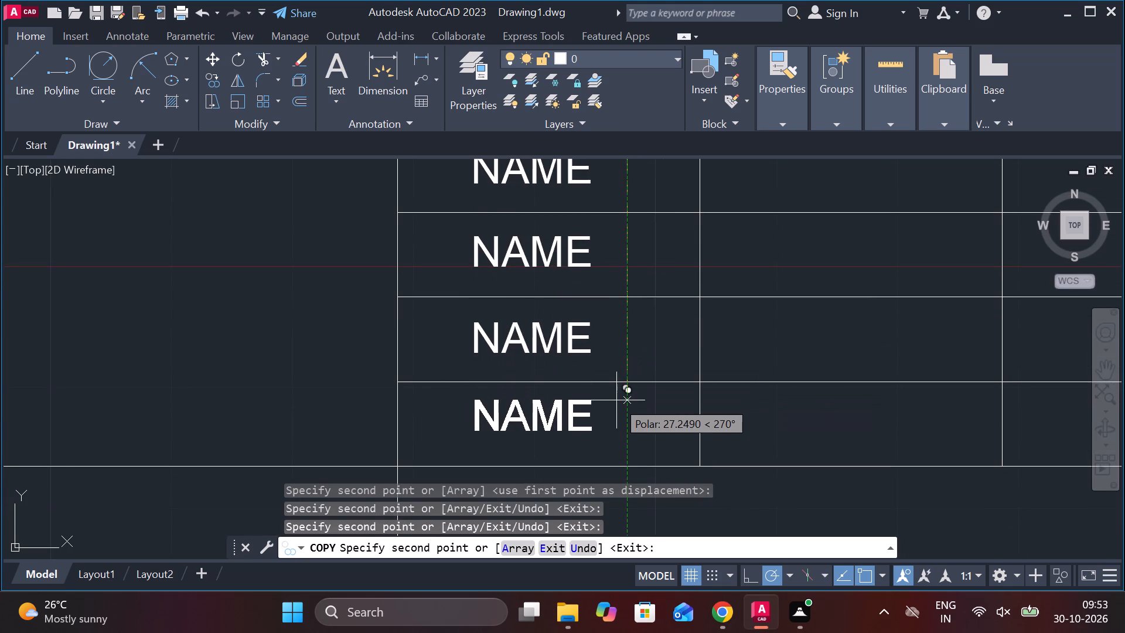
{"action": "left_click", "coordinate": [616, 404]}
Place further NAME copies in the large upper middle cell, the bottom row's left cell, and twice in its wide middle cell.
{"action": "scroll", "coordinate": [635, 396], "scroll_direction": "down", "scroll_amount": 2}
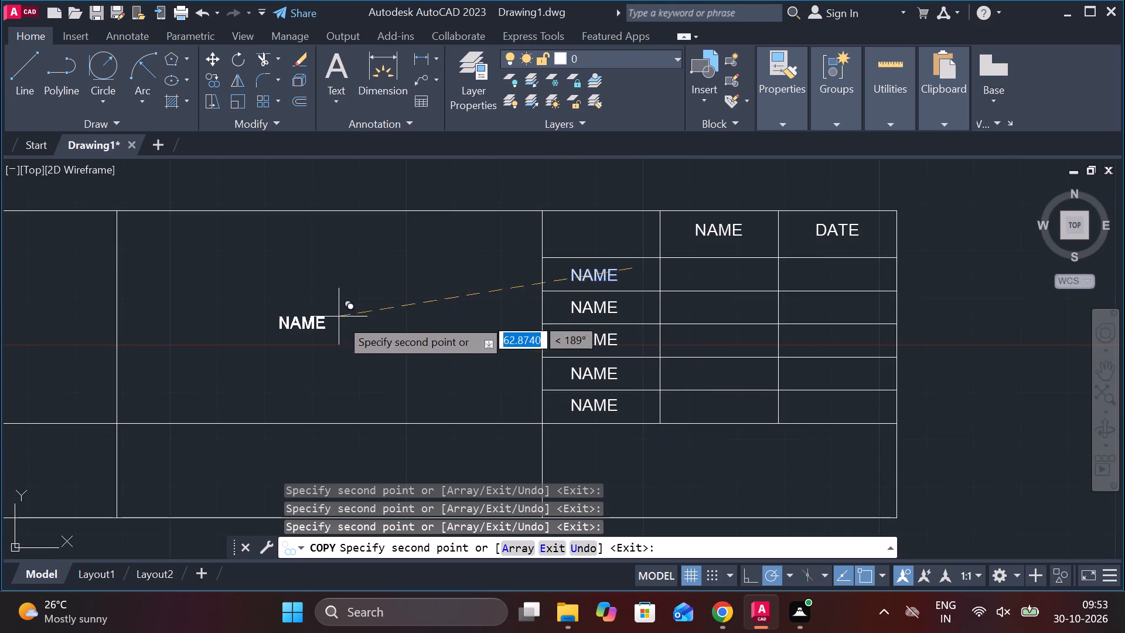
{"action": "middle_click_drag", "start_coordinate": [363, 326], "coordinate": [727, 276]}
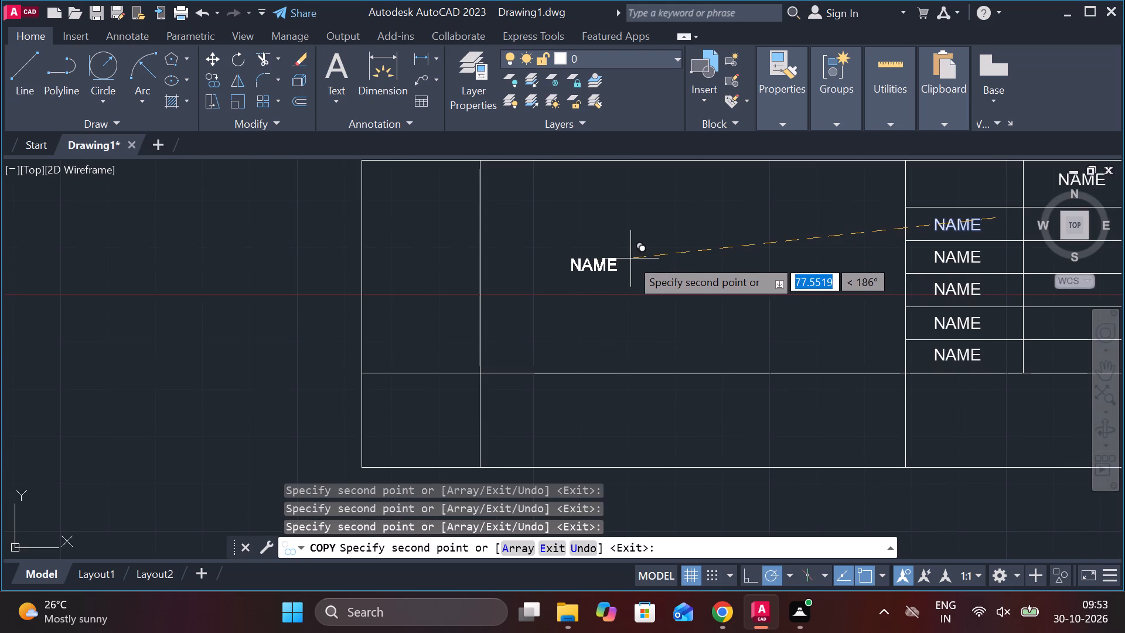
{"action": "left_click", "coordinate": [630, 258]}
{"action": "scroll", "coordinate": [448, 386], "scroll_direction": "up", "scroll_amount": 1}
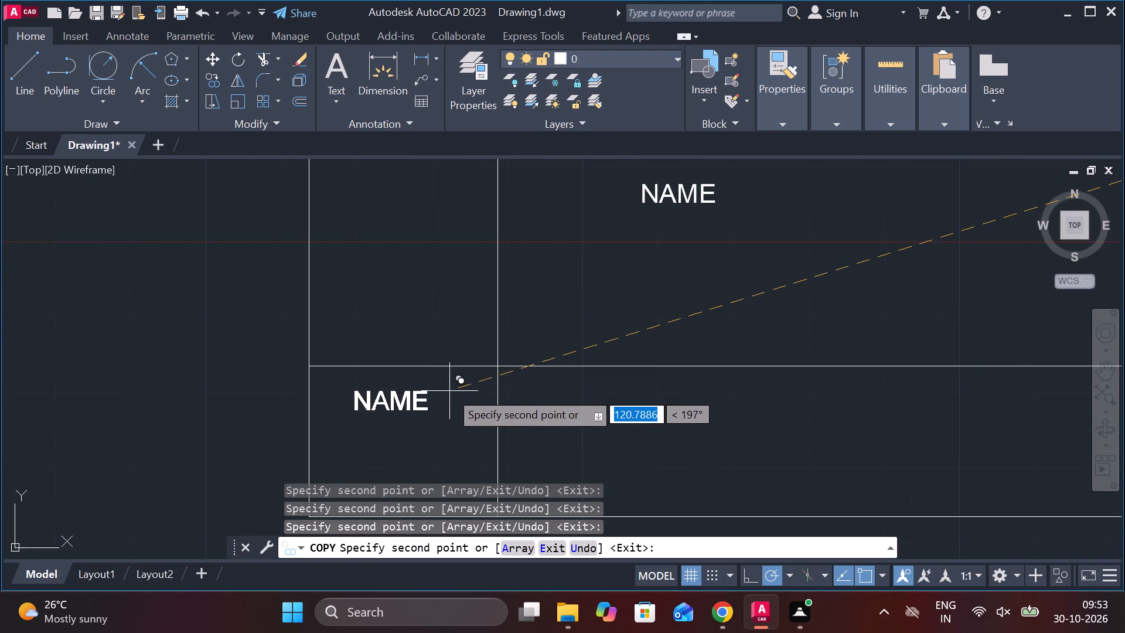
{"action": "left_click", "coordinate": [449, 387]}
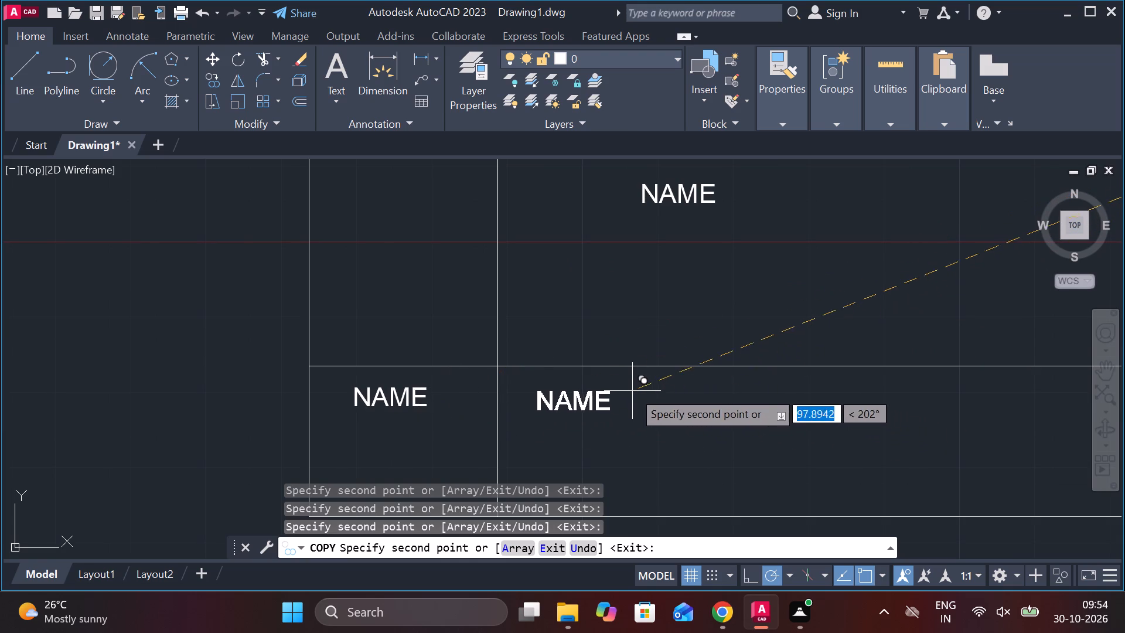
{"action": "left_click", "coordinate": [632, 387]}
{"action": "middle_click_drag", "start_coordinate": [789, 416], "coordinate": [688, 356]}
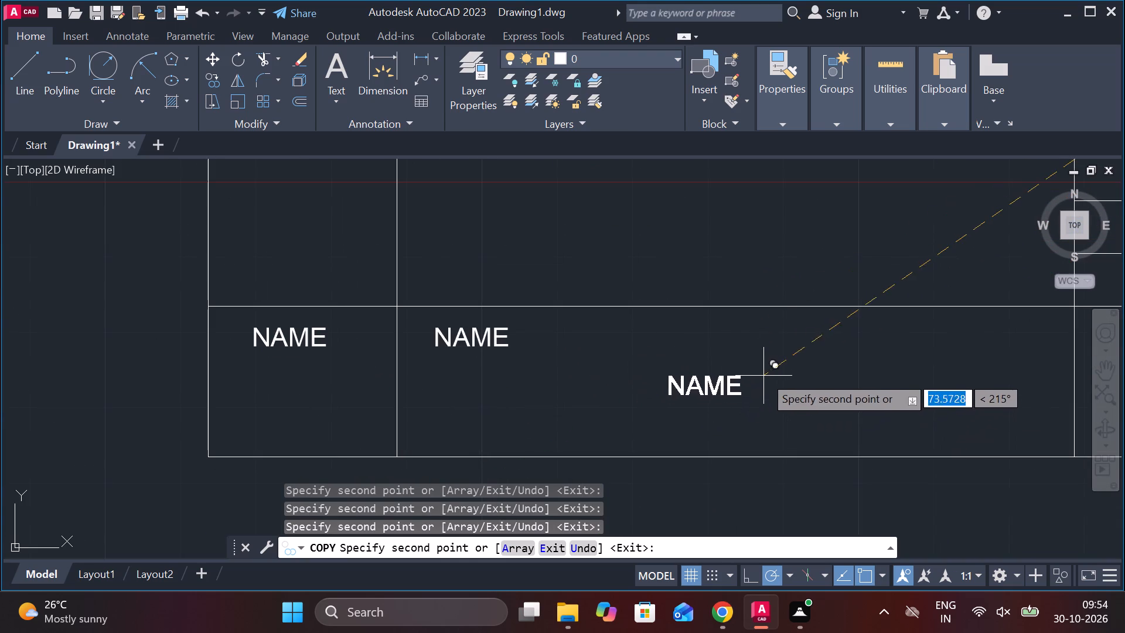
{"action": "left_click", "coordinate": [766, 373]}
Place two more NAME copies in the title block's bottom-right cell, near its upper-left and lower-right areas.
{"action": "scroll", "coordinate": [799, 392], "scroll_direction": "down", "scroll_amount": 2}
{"action": "middle_click_drag", "start_coordinate": [799, 392], "coordinate": [571, 392]}
{"action": "scroll", "coordinate": [667, 379], "scroll_direction": "up", "scroll_amount": 3}
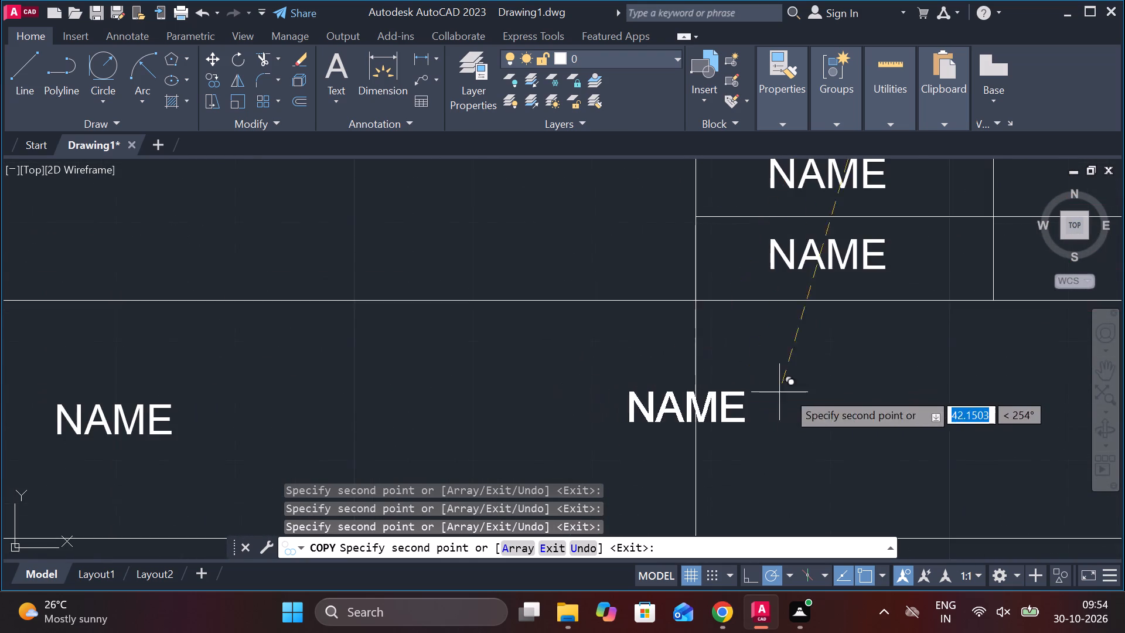
{"action": "middle_click_drag", "start_coordinate": [793, 389], "coordinate": [565, 389]}
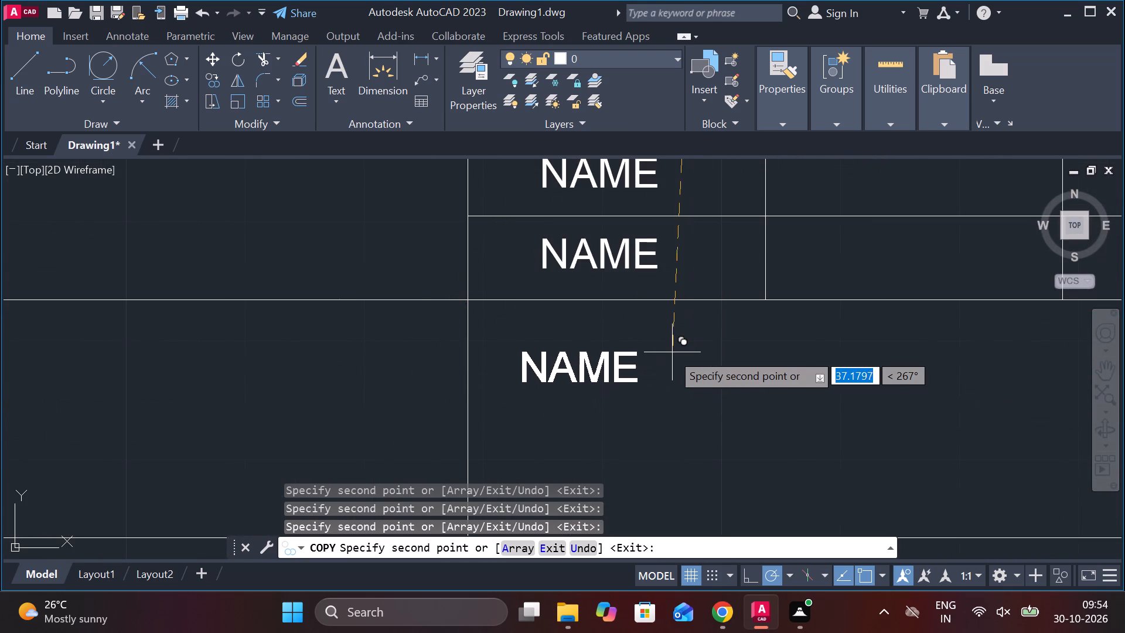
{"action": "left_click", "coordinate": [671, 352]}
{"action": "scroll", "coordinate": [679, 350], "scroll_direction": "down", "scroll_amount": 2}
{"action": "scroll", "coordinate": [868, 390], "scroll_direction": "up", "scroll_amount": 2}
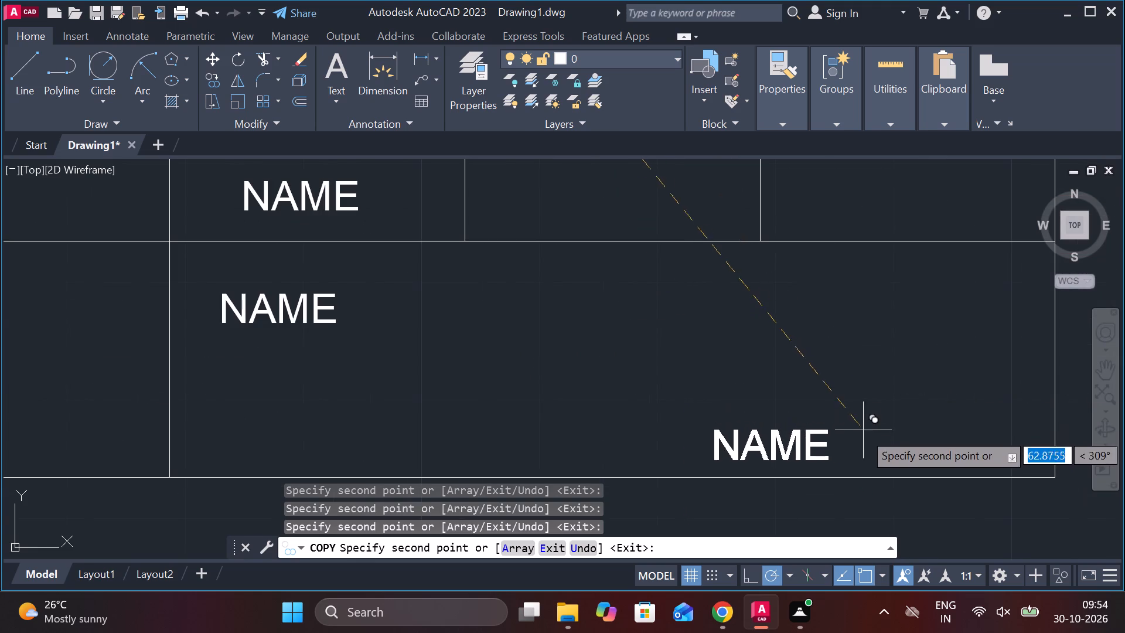
{"action": "left_click", "coordinate": [843, 427]}
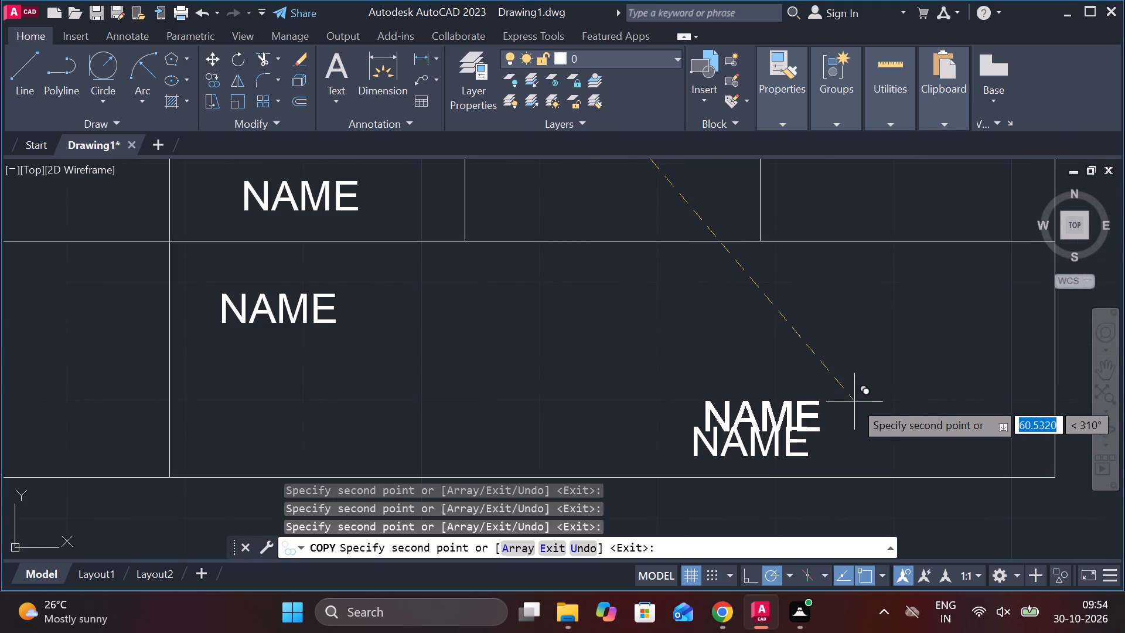
{"action": "key", "text": "Escape"}
Change the NAME text in the first narrow column's second row to DESIGNED.
{"action": "scroll", "coordinate": [855, 311], "scroll_direction": "down", "scroll_amount": 3}
{"action": "middle_click_drag", "start_coordinate": [839, 292], "coordinate": [790, 411]}
{"action": "scroll", "coordinate": [764, 305], "scroll_direction": "up", "scroll_amount": 3}
{"action": "middle_click_drag", "start_coordinate": [657, 324], "coordinate": [741, 288]}
{"action": "double_click", "coordinate": [434, 348]}
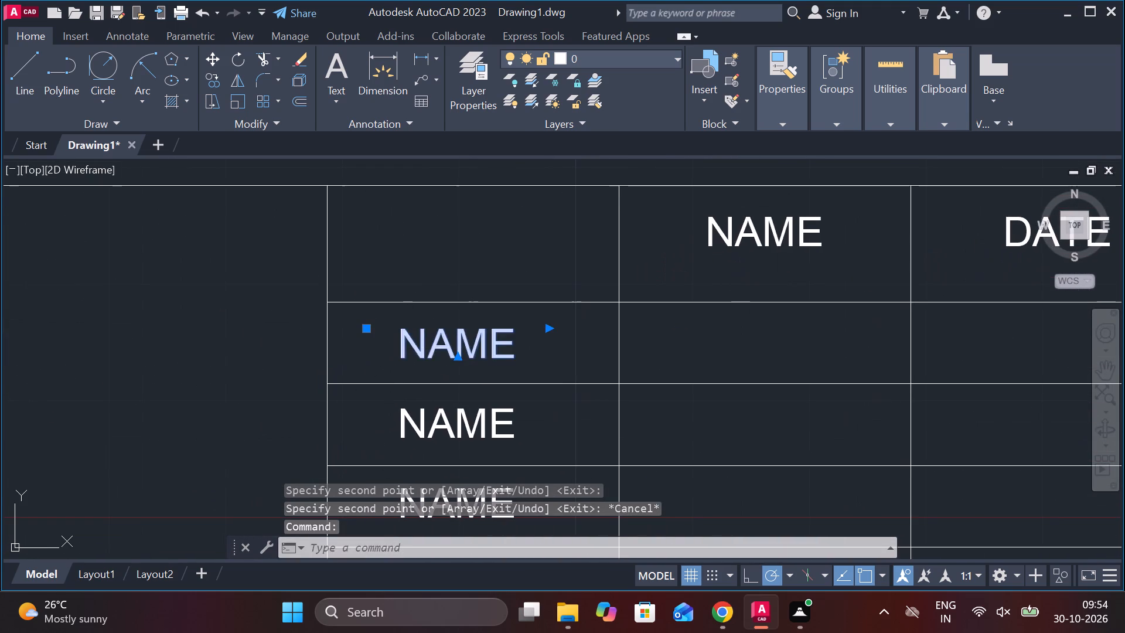
{"action": "key", "text": "Right"}
{"action": "key", "text": "Right"}
{"action": "key", "text": "Right"}
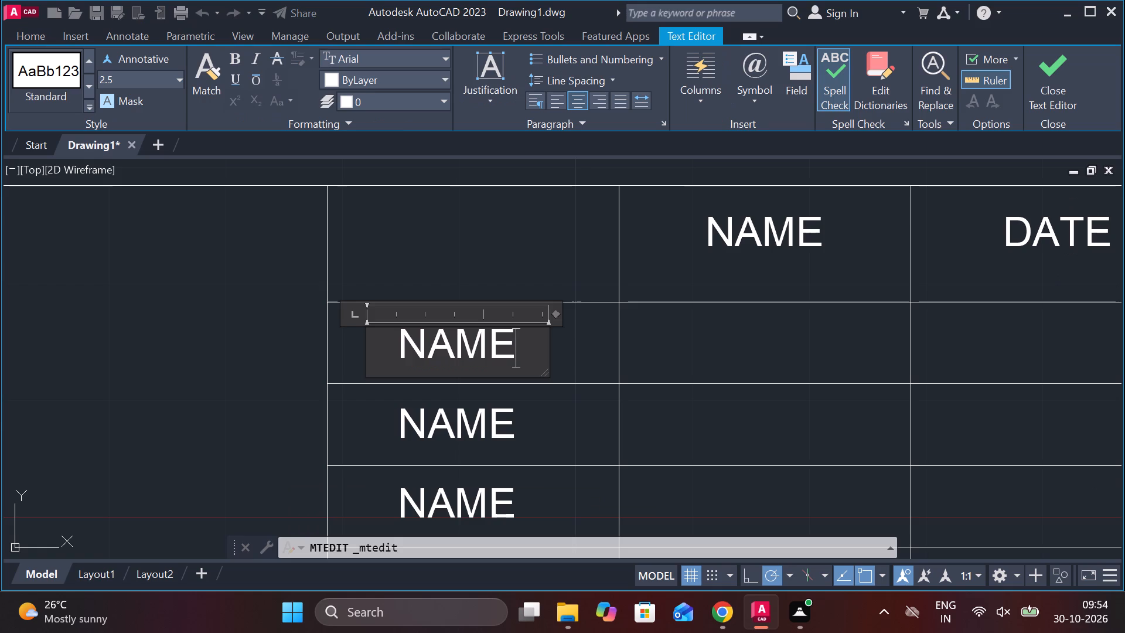
{"action": "key", "text": "BackSpace"}
{"action": "key", "text": "BackSpace"}
{"action": "key", "text": "BackSpace"}
{"action": "key", "text": "BackSpace"}
{"action": "type", "text": "DESIGNED"}
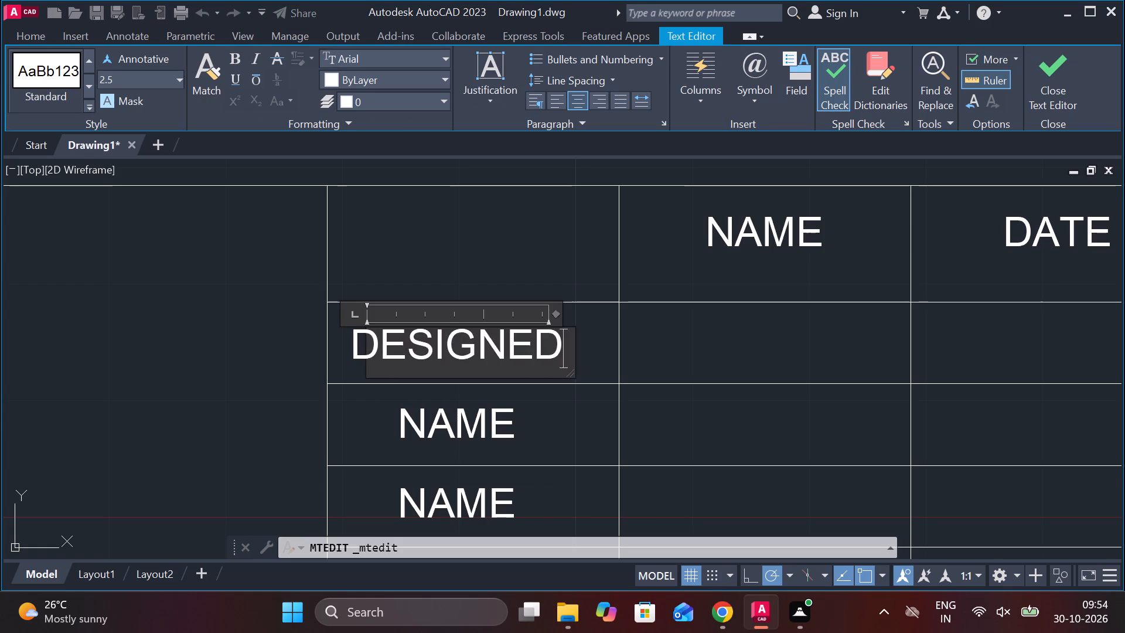
{"action": "left_click", "coordinate": [456, 420]}
Change the NAME text in the row below DESIGNED to DRAWN.
{"action": "double_click", "coordinate": [457, 420]}
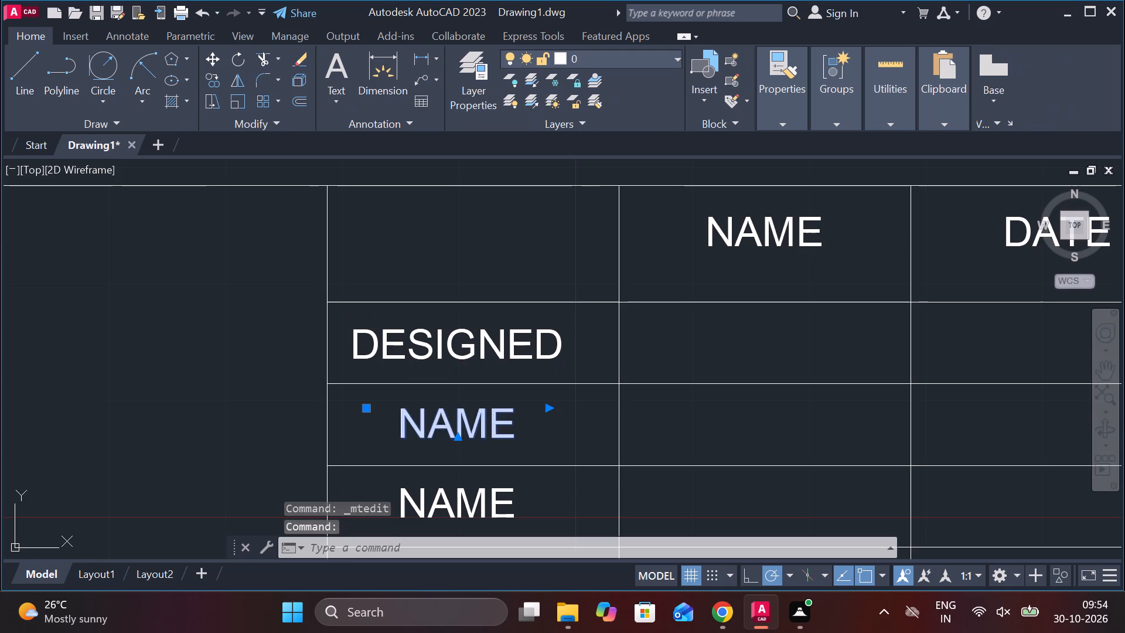
{"action": "key", "text": "Right"}
{"action": "key", "text": "Right"}
{"action": "key", "text": "BackSpace"}
{"action": "key", "text": "BackSpace"}
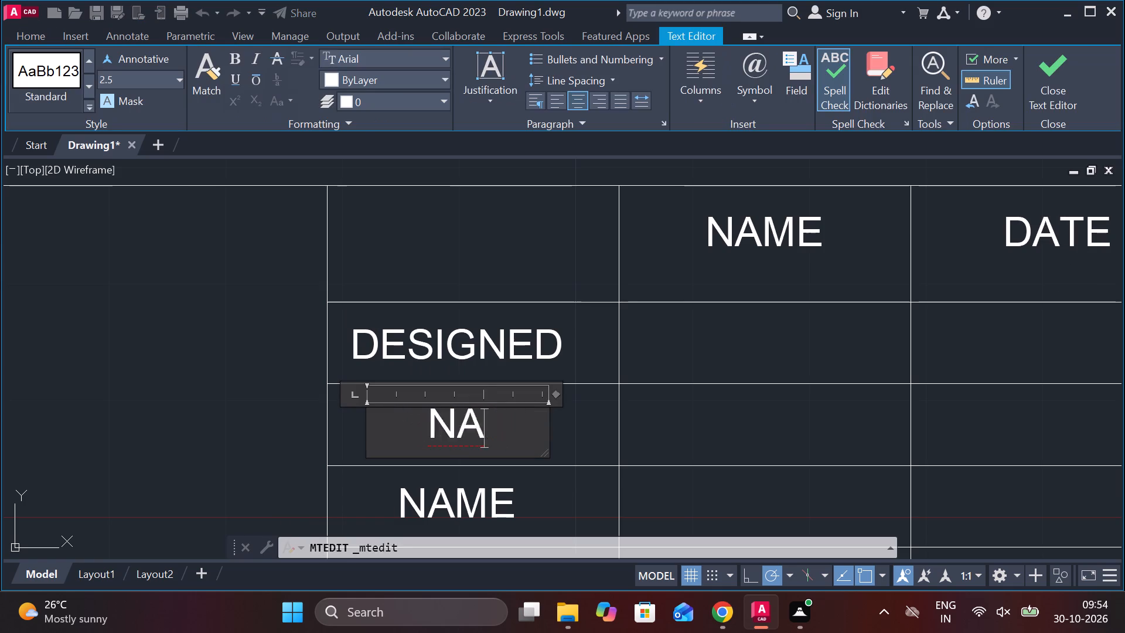
{"action": "key", "text": "BackSpace"}
{"action": "key", "text": "BackSpace"}
{"action": "type", "text": "DRAWN"}
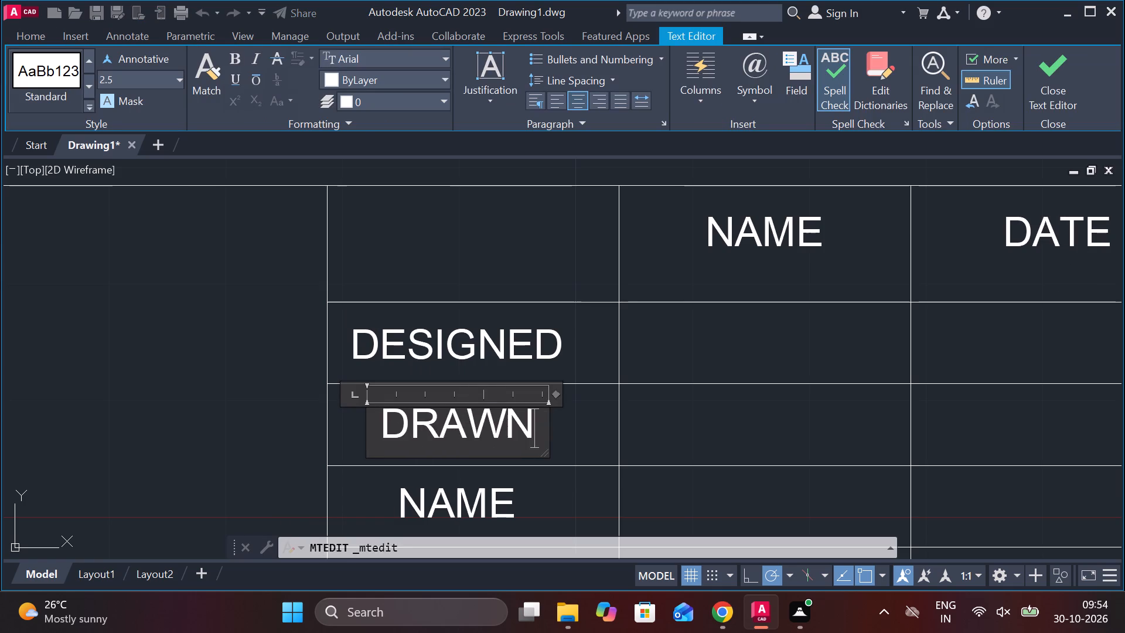
{"action": "left_click", "coordinate": [565, 489]}
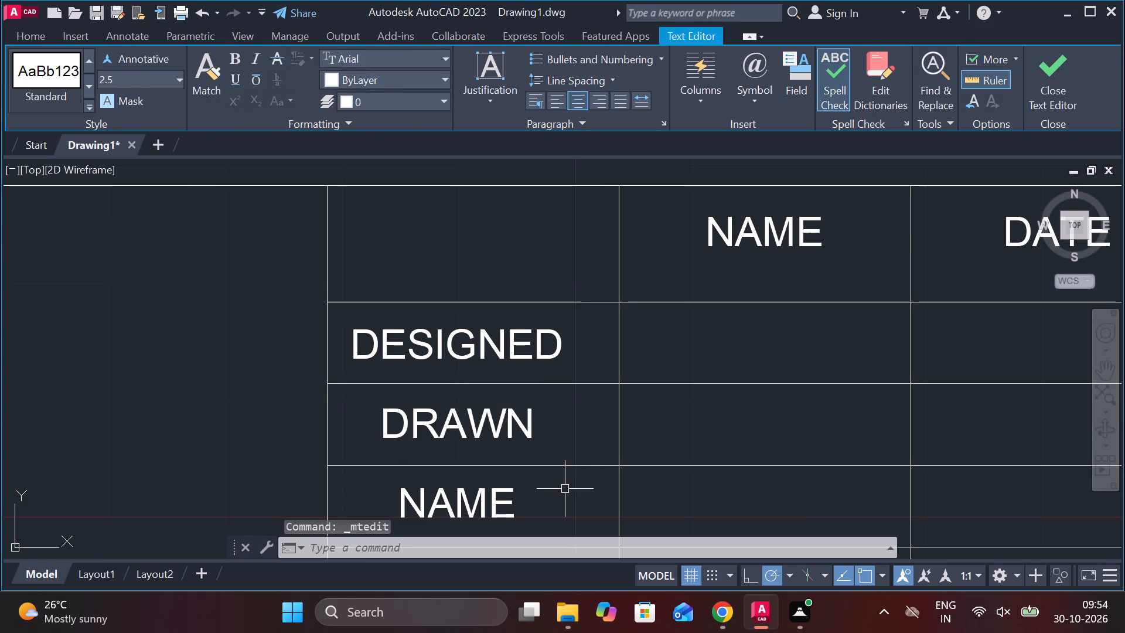
Change the NAME text in the row below DRAWN to CHECKED.
{"action": "middle_click_drag", "start_coordinate": [565, 489], "coordinate": [554, 467]}
{"action": "middle_click_drag", "start_coordinate": [530, 444], "coordinate": [523, 361]}
{"action": "double_click", "coordinate": [432, 386]}
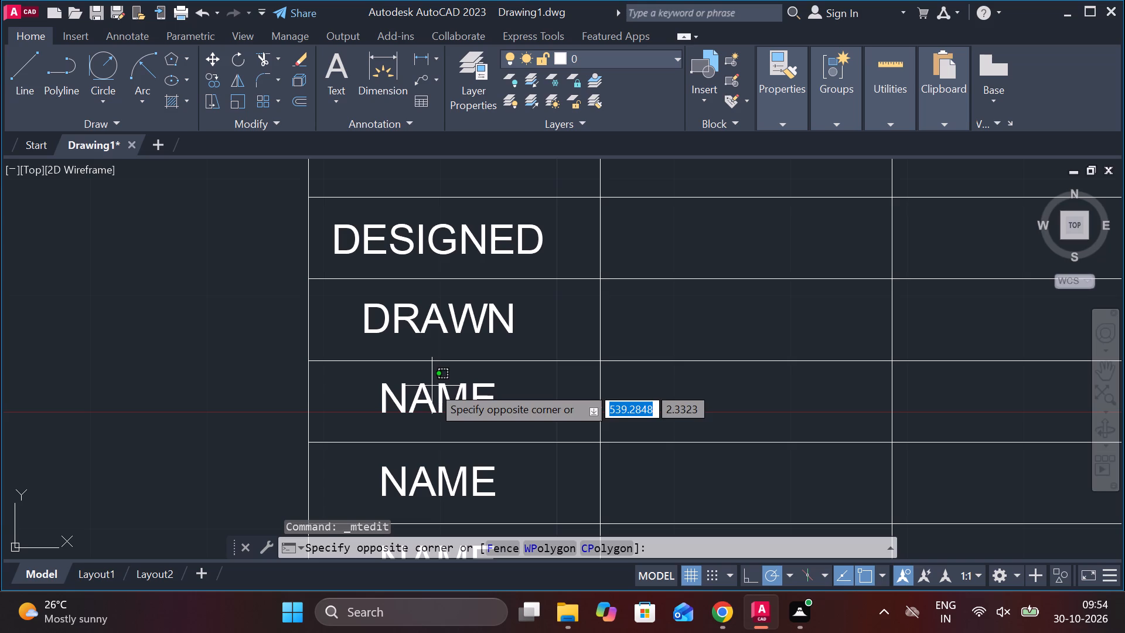
{"action": "double_click", "coordinate": [435, 394]}
{"action": "double_click", "coordinate": [485, 391]}
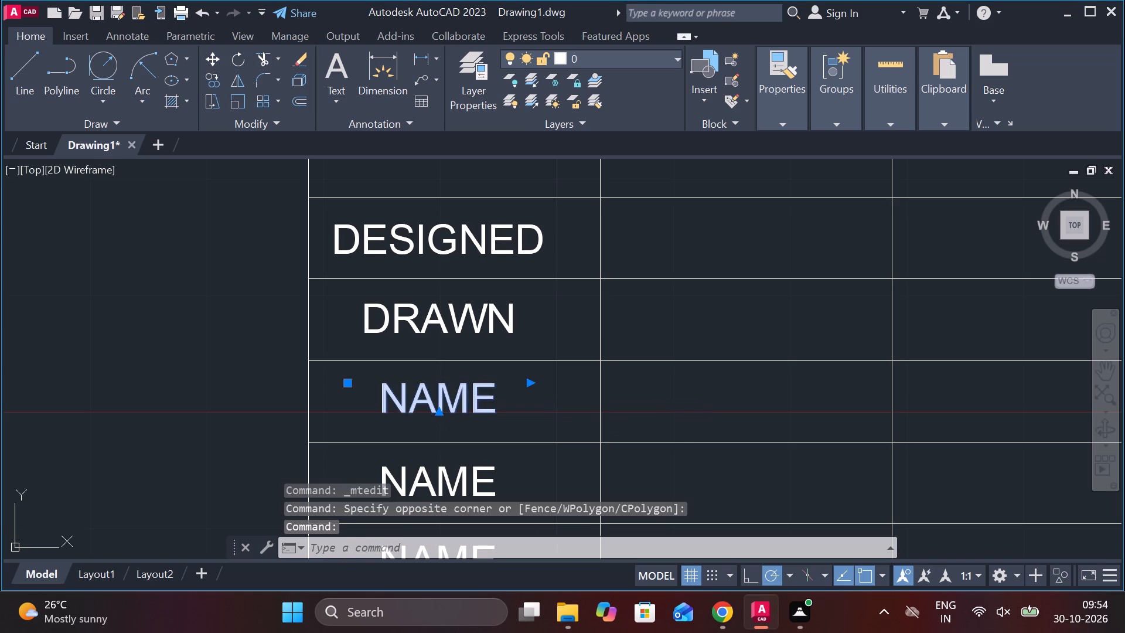
{"action": "key", "text": "BackSpace"}
{"action": "key", "text": "BackSpace"}
{"action": "key", "text": "BackSpace"}
{"action": "key", "text": "BackSpace"}
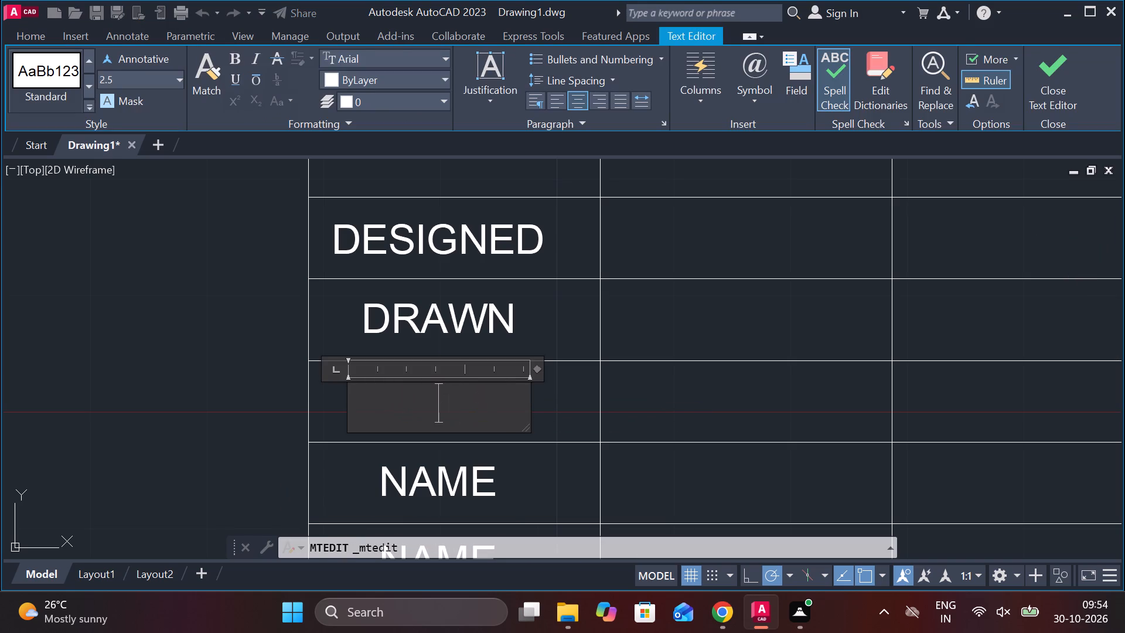
{"action": "type", "text": "CHECKED"}
{"action": "left_click", "coordinate": [464, 452]}
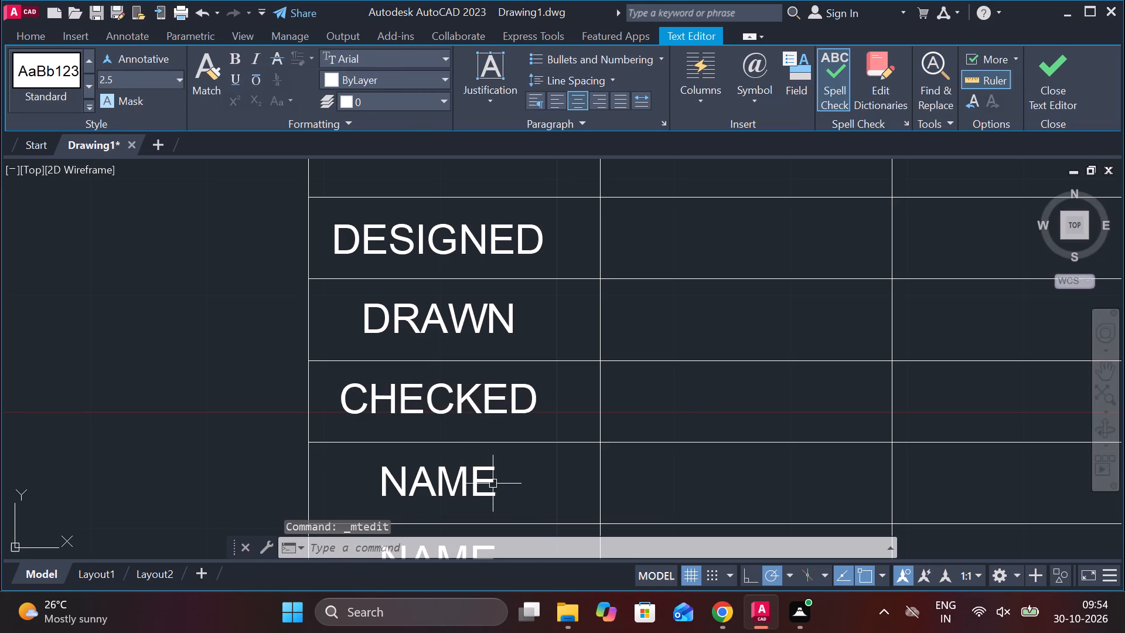
Change the NAME text in the row below CHECKED to STANDARD.
{"action": "middle_click_drag", "start_coordinate": [482, 482], "coordinate": [510, 343]}
{"action": "double_click", "coordinate": [471, 336]}
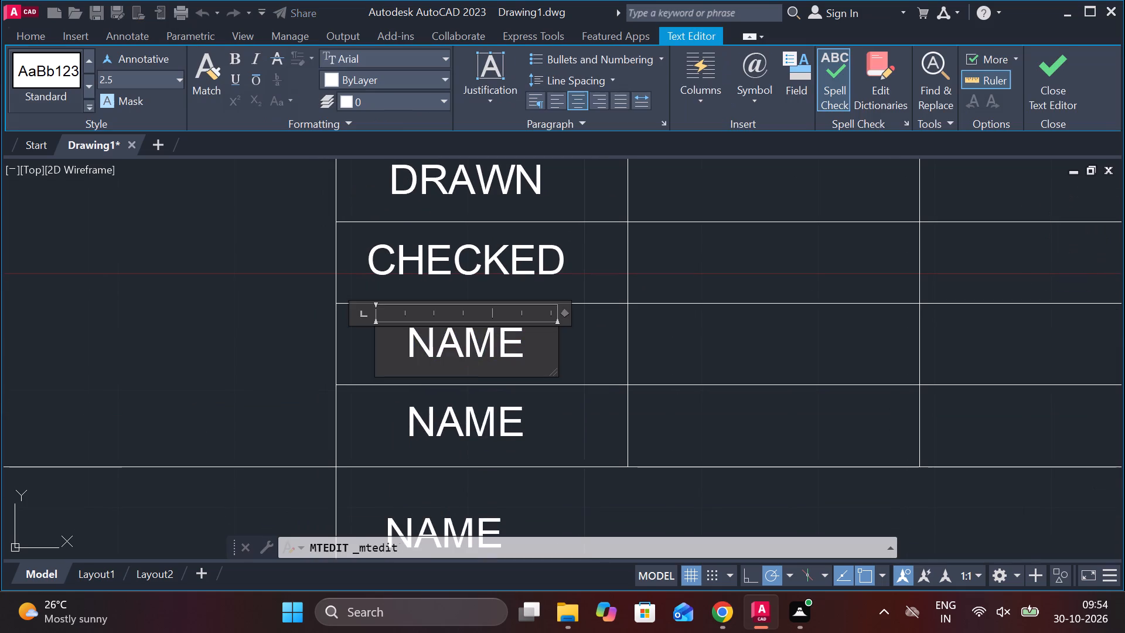
{"action": "key", "text": "Right"}
{"action": "key", "text": "Right"}
{"action": "key", "text": "BackSpace"}
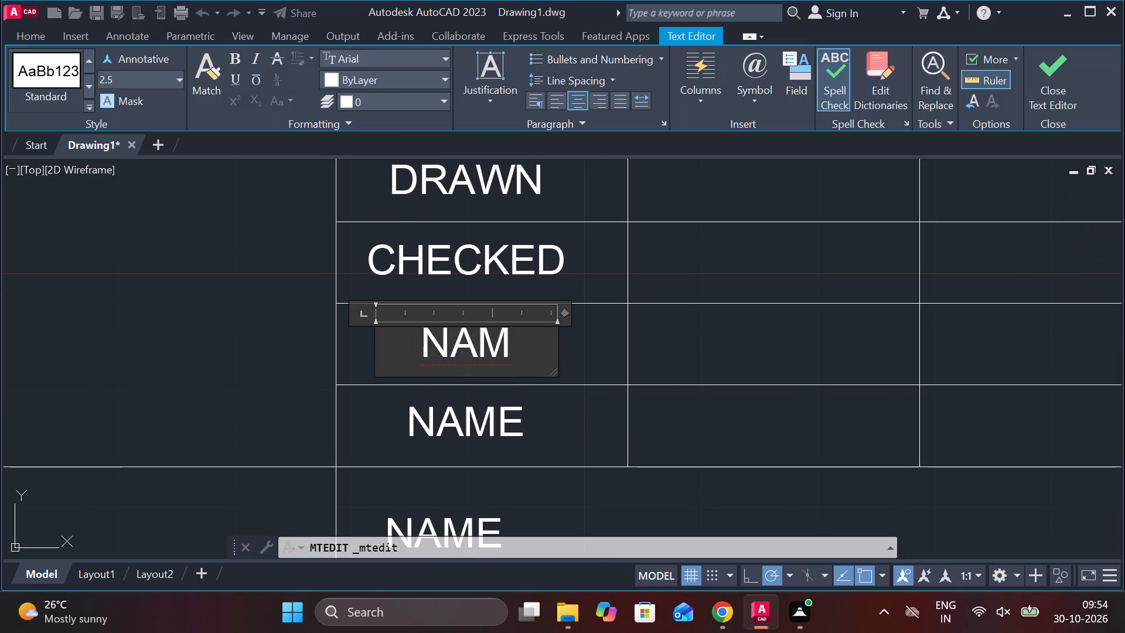
{"action": "key", "text": "BackSpace"}
{"action": "key", "text": "BackSpace"}
{"action": "key", "text": "BackSpace"}
{"action": "type", "text": "SR"}
{"action": "key", "text": "BackSpace"}
{"action": "type", "text": "TAB"}
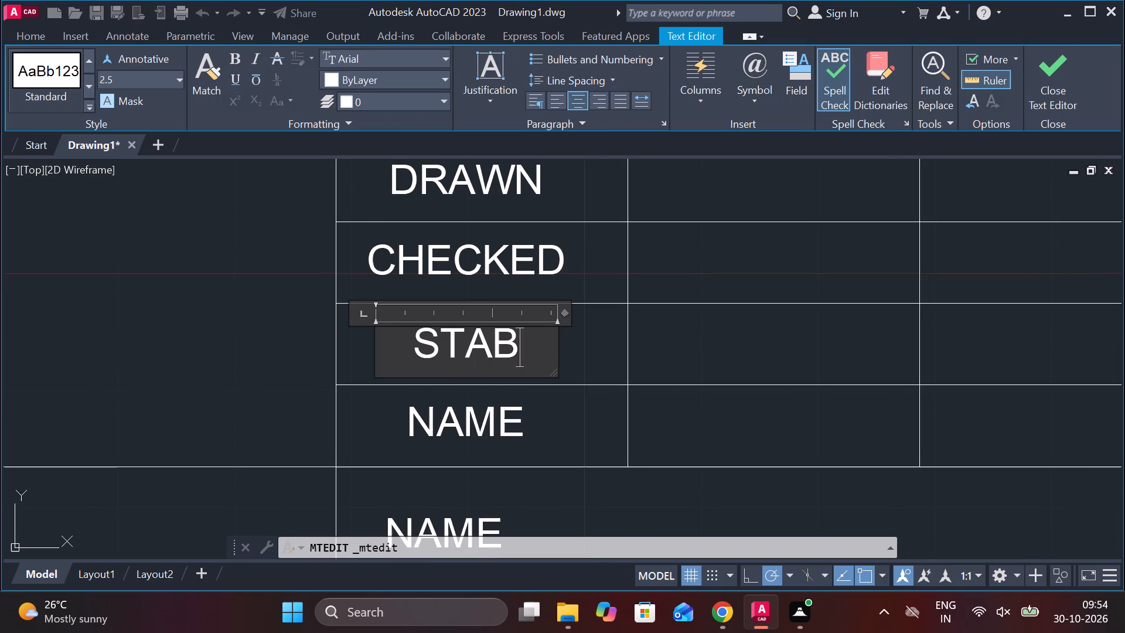
{"action": "key", "text": "BackSpace"}
{"action": "type", "text": "NDARD"}
{"action": "left_click", "coordinate": [502, 428]}
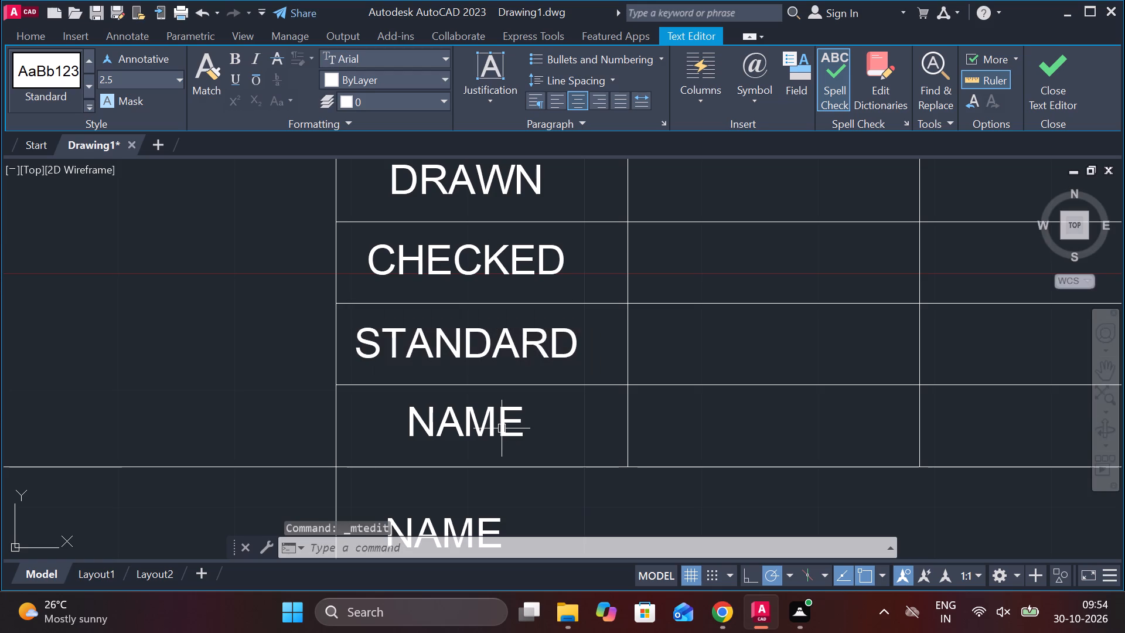
Change the NAME text in the row below STANDARD to APPROVED.
{"action": "double_click", "coordinate": [514, 426]}
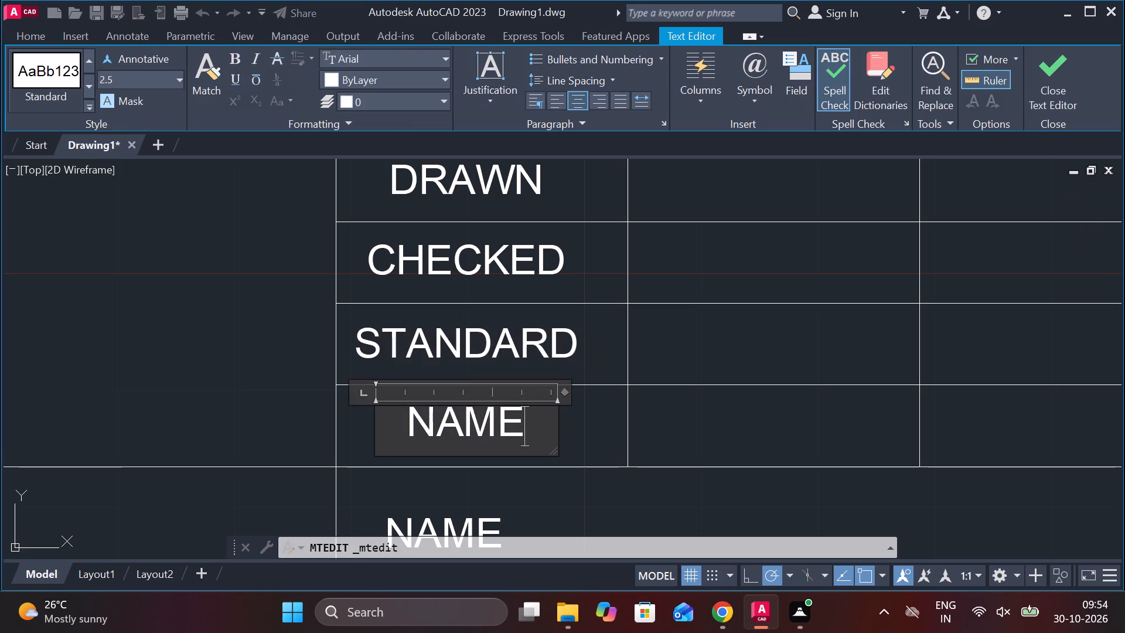
{"action": "key", "text": "BackSpace"}
{"action": "key", "text": "BackSpace"}
{"action": "key", "text": "BackSpace"}
{"action": "key", "text": "BackSpace"}
{"action": "type", "text": "APPROVED"}
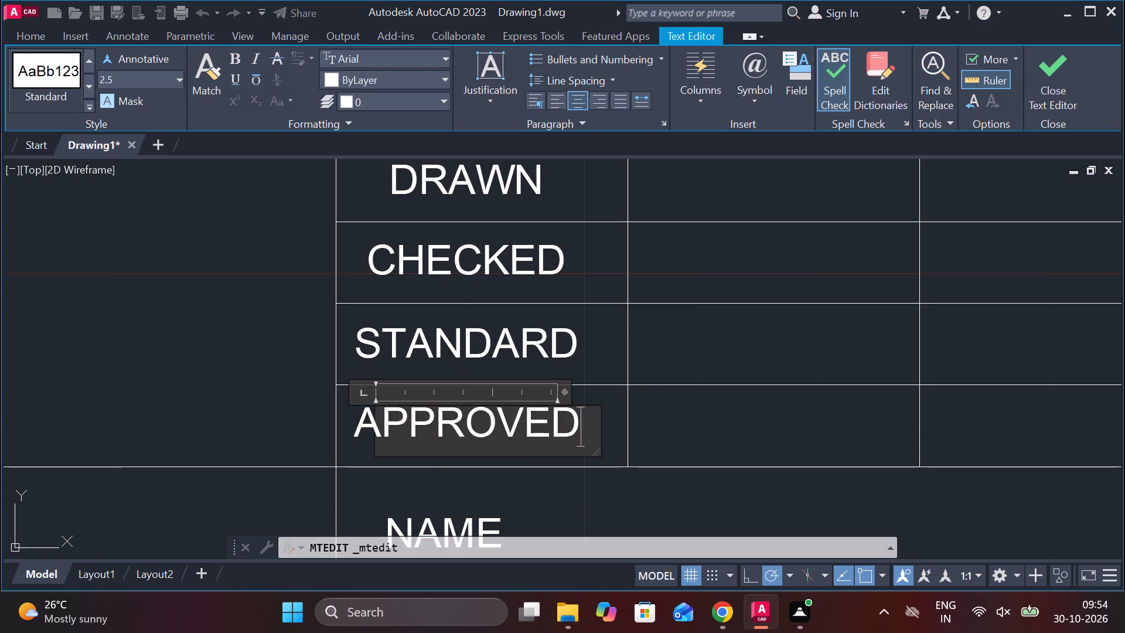
{"action": "left_click", "coordinate": [707, 385]}
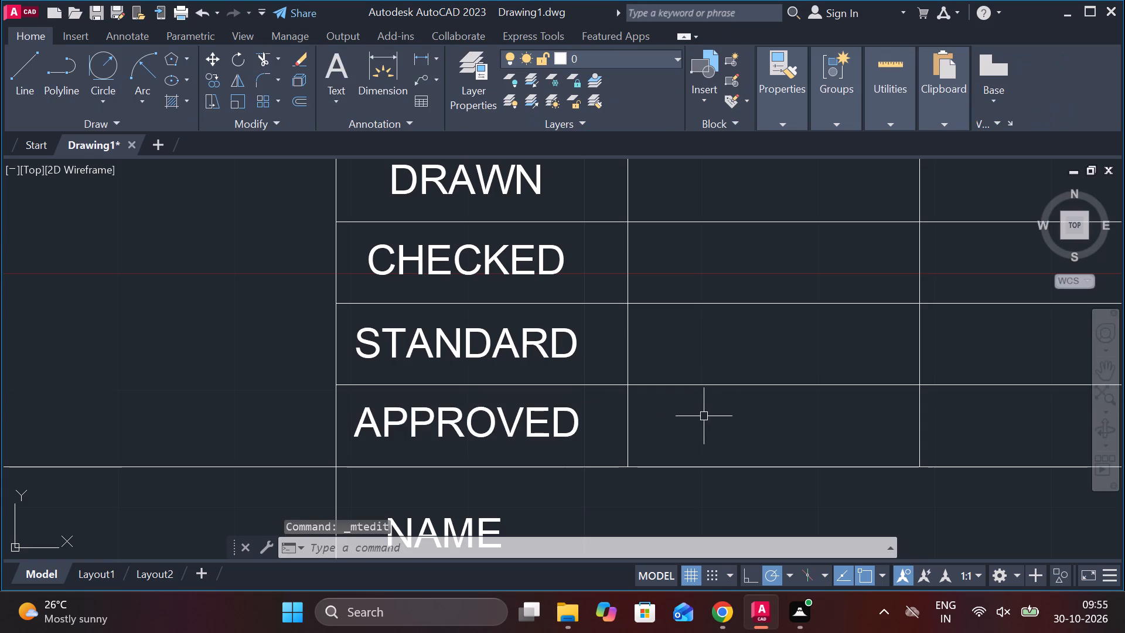
{"action": "scroll", "coordinate": [703, 417], "scroll_direction": "down", "scroll_amount": 2}
{"action": "middle_click_drag", "start_coordinate": [707, 444], "coordinate": [688, 344]}
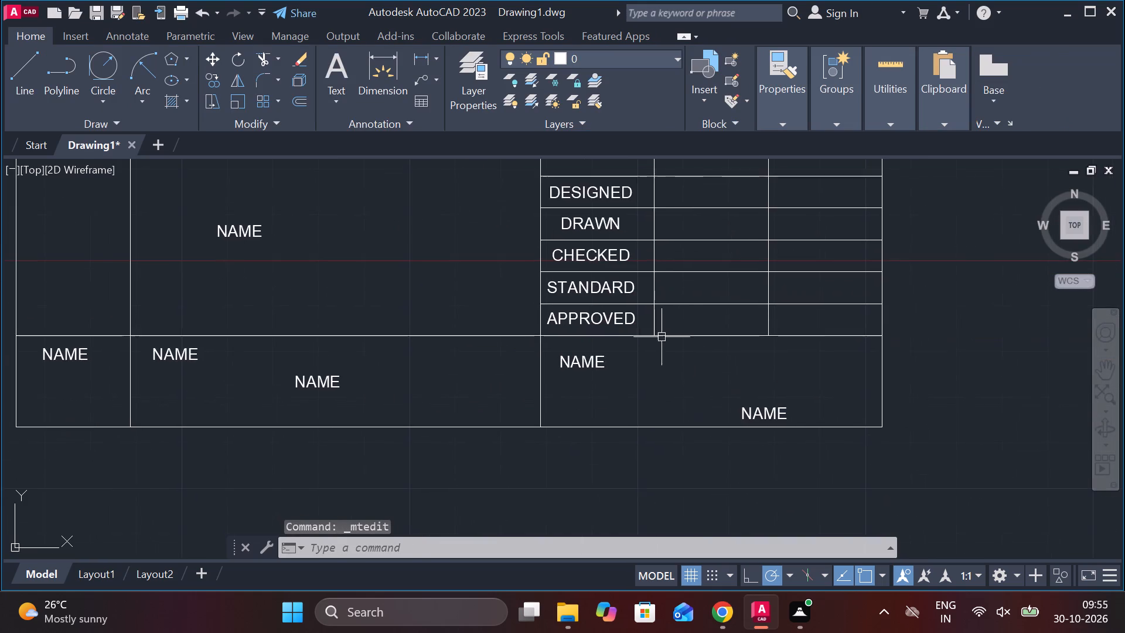
Change the NAME text in the cell below APPROVED to DRAWING NO, with its frame wide enough for a single line.
{"action": "scroll", "coordinate": [619, 358], "scroll_direction": "up", "scroll_amount": 3}
{"action": "double_click", "coordinate": [532, 364]}
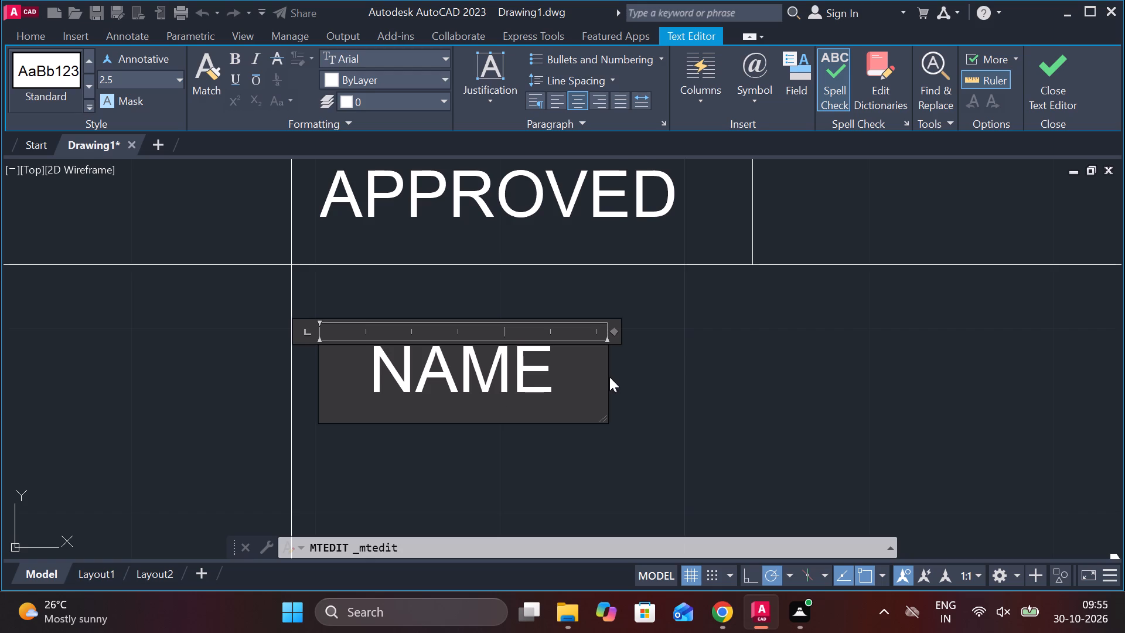
{"action": "left_click_drag", "start_coordinate": [606, 366], "coordinate": [859, 344]}
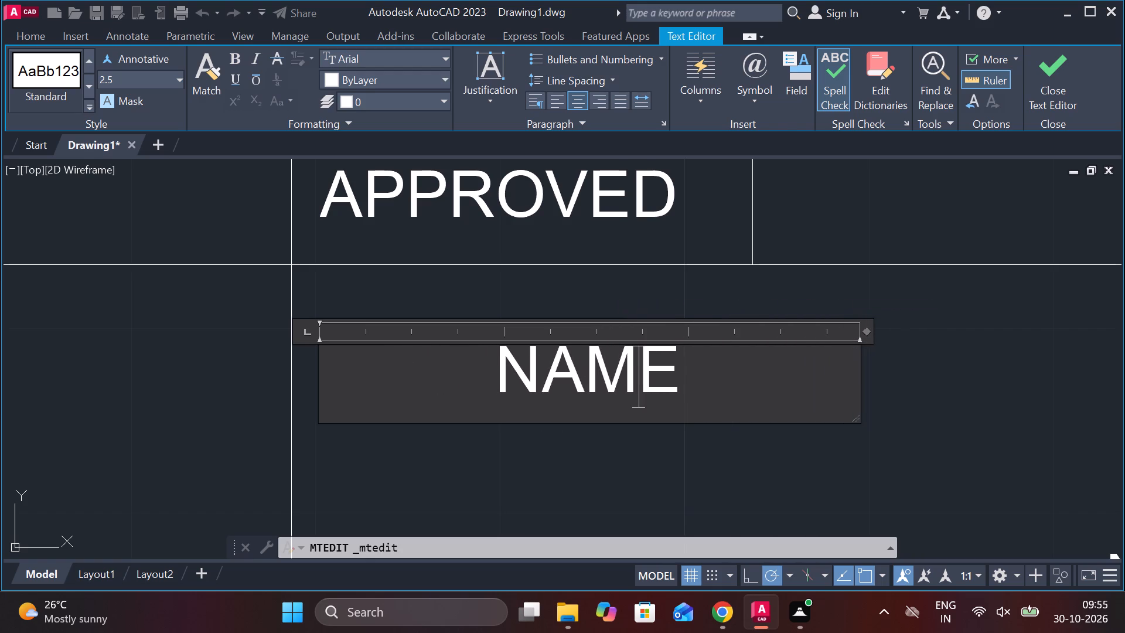
{"action": "left_click", "coordinate": [783, 396]}
{"action": "key", "text": "BackSpace"}
{"action": "key", "text": "BackSpace"}
{"action": "key", "text": "BackSpace"}
{"action": "key", "text": "BackSpace"}
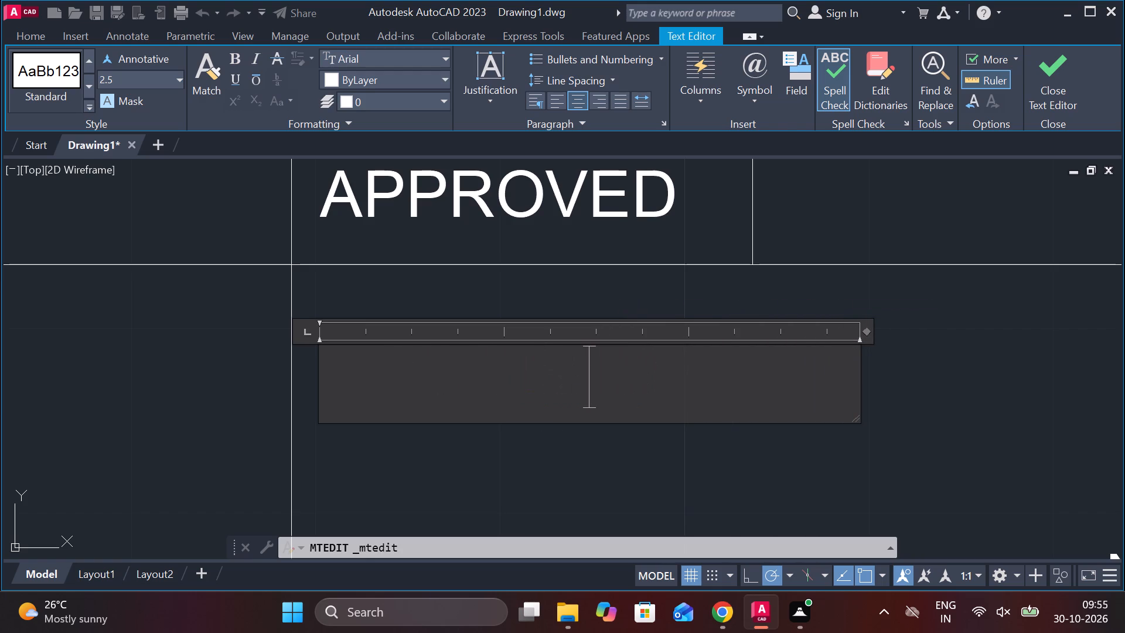
{"action": "type", "text": "DRAWING NO"}
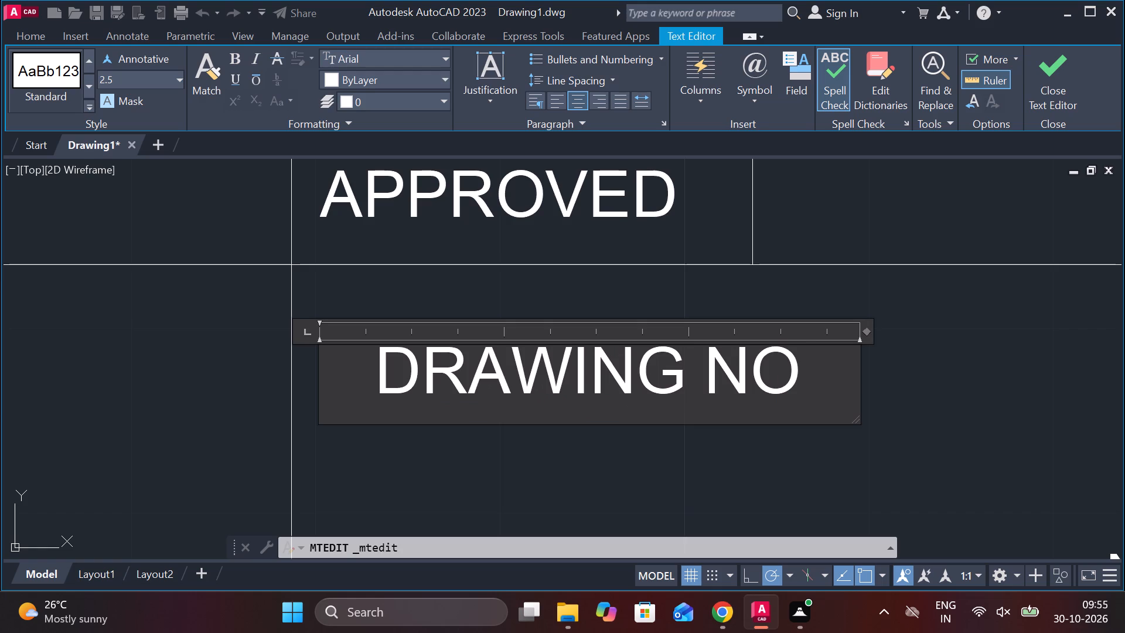
{"action": "left_click_drag", "start_coordinate": [857, 367], "coordinate": [800, 390]}
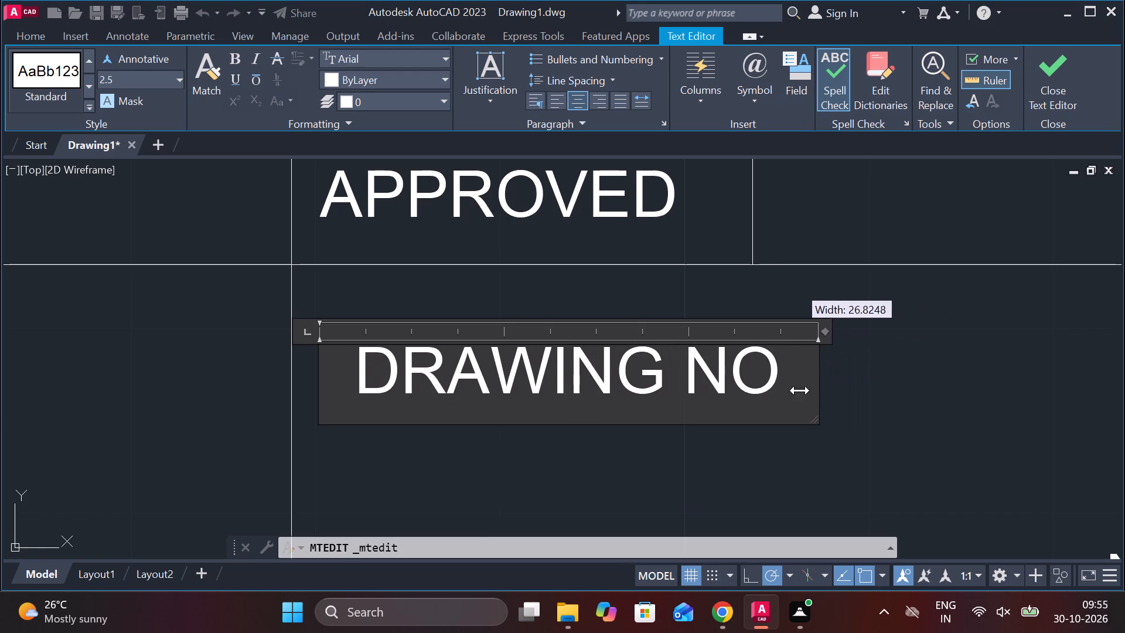
{"action": "left_click_drag", "start_coordinate": [800, 390], "coordinate": [755, 393]}
{"action": "left_click", "coordinate": [1068, 76]}
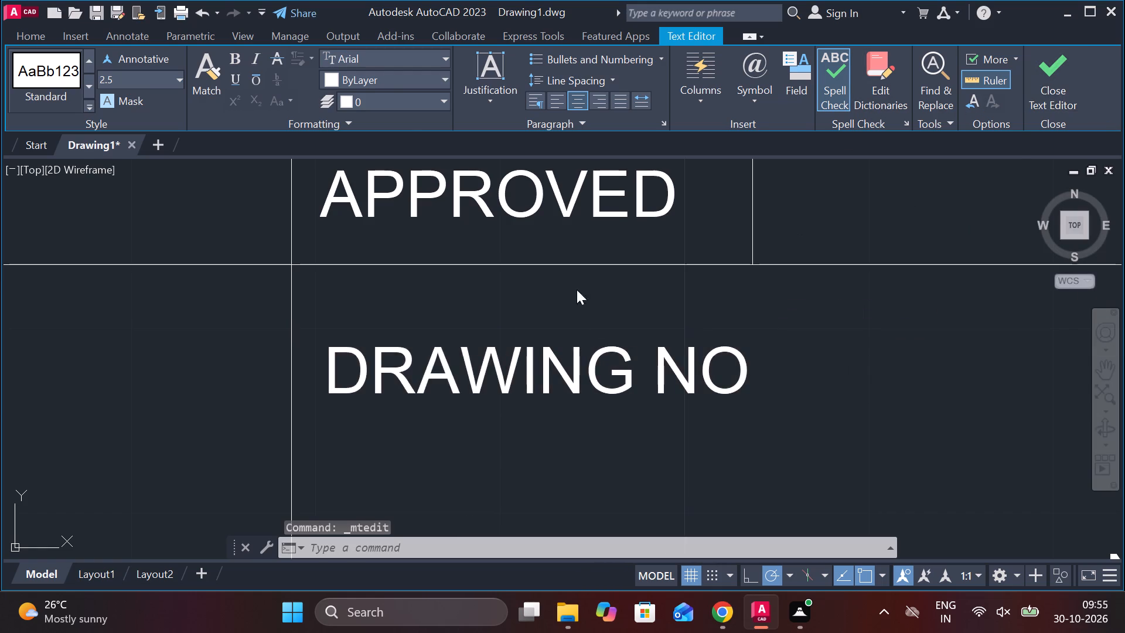
Change the remaining NAME text in the DRAWING NO cell to SHEET NO 1 OFF 1 and widen its text frame.
{"action": "scroll", "coordinate": [601, 319], "scroll_direction": "down", "scroll_amount": 2}
{"action": "middle_click_drag", "start_coordinate": [732, 413], "coordinate": [321, 370]}
{"action": "double_click", "coordinate": [427, 369]}
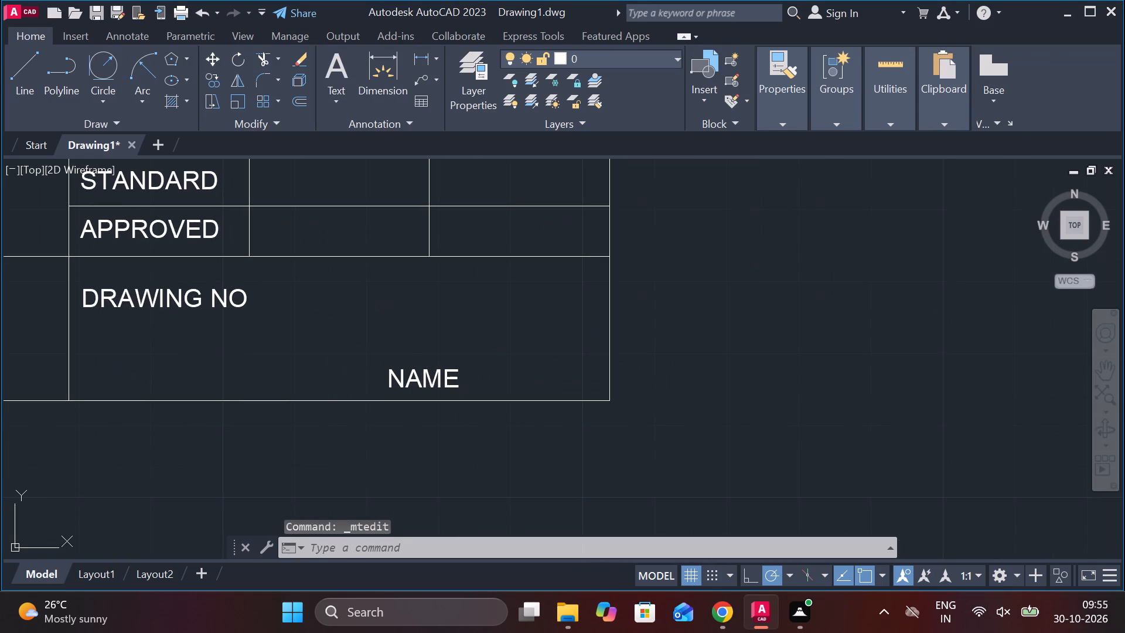
{"action": "key", "text": "Right"}
{"action": "key", "text": "Right"}
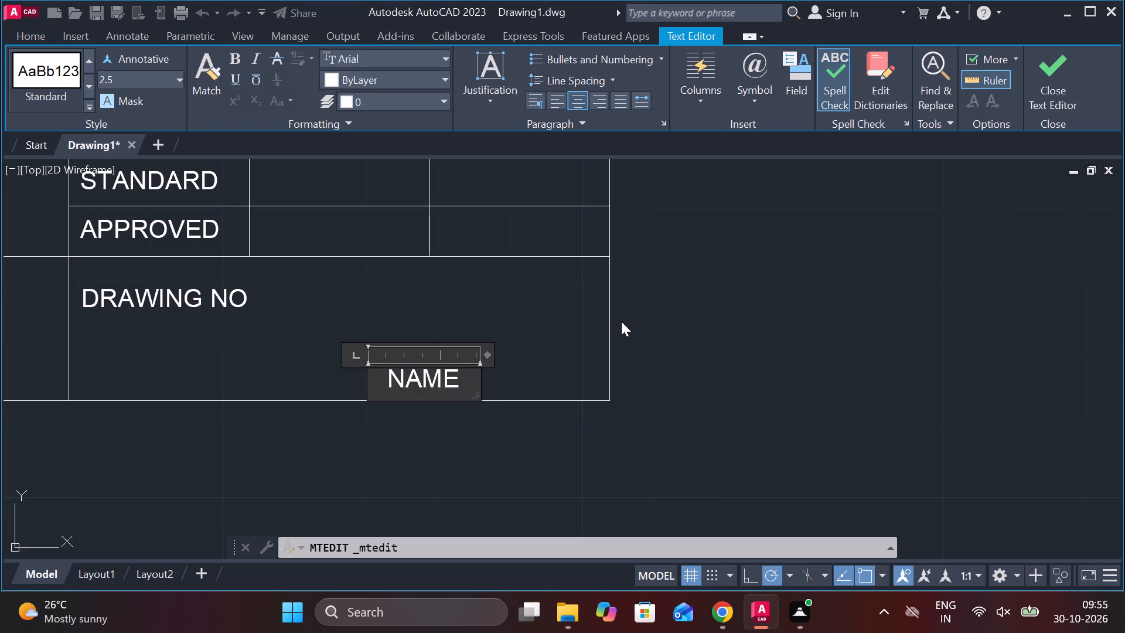
{"action": "key", "text": "BackSpace"}
{"action": "key", "text": "BackSpace"}
{"action": "key", "text": "BackSpace"}
{"action": "key", "text": "BackSpace"}
{"action": "type", "text": "SHEET NO"}
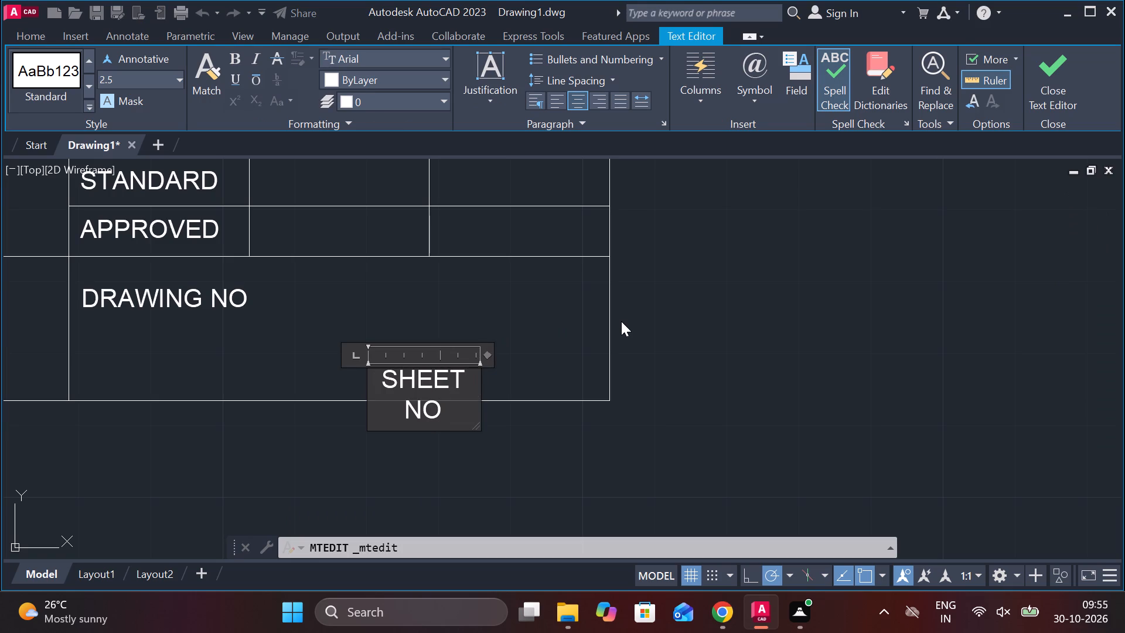
{"action": "key", "text": "space"}
{"action": "type", "text": "1"}
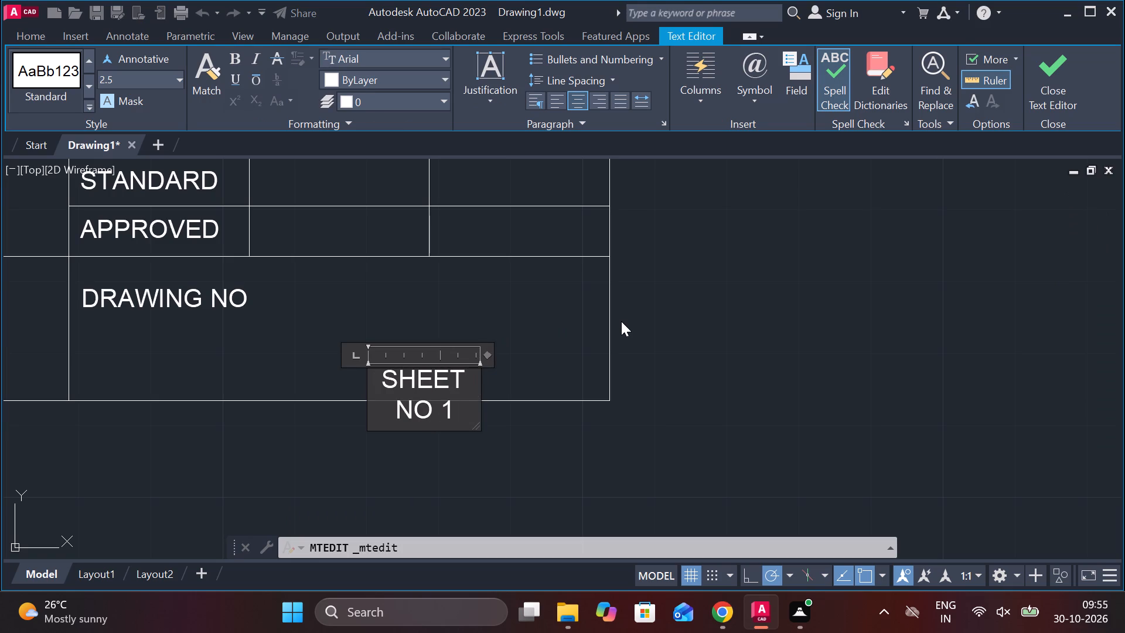
{"action": "key", "text": "space"}
{"action": "type", "text": "OFF"}
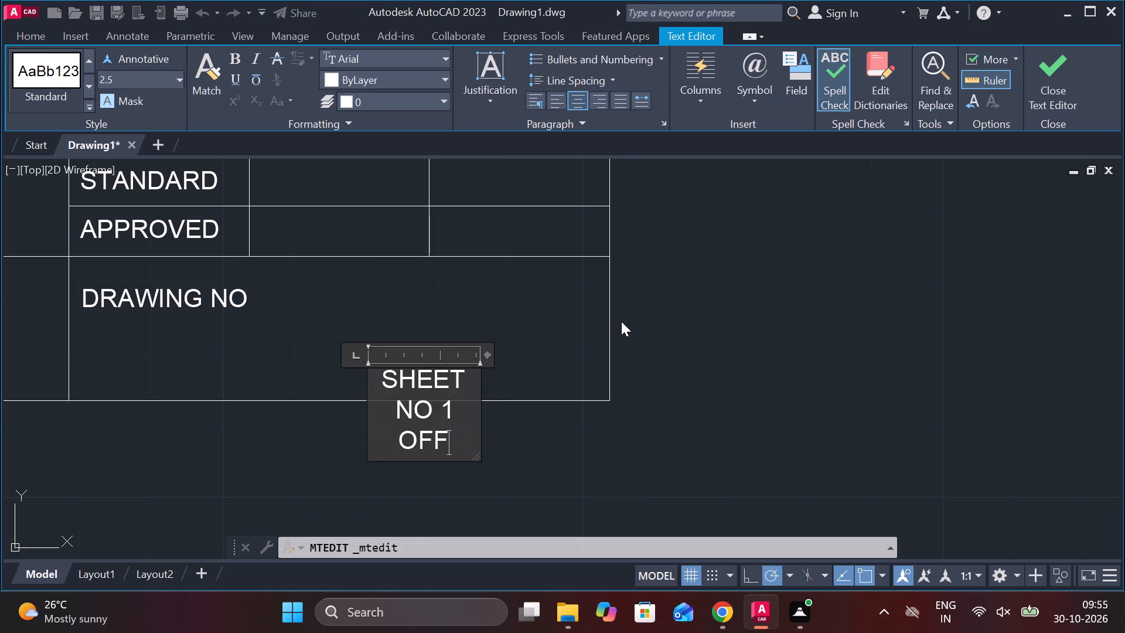
{"action": "key", "text": "space"}
{"action": "type", "text": "1"}
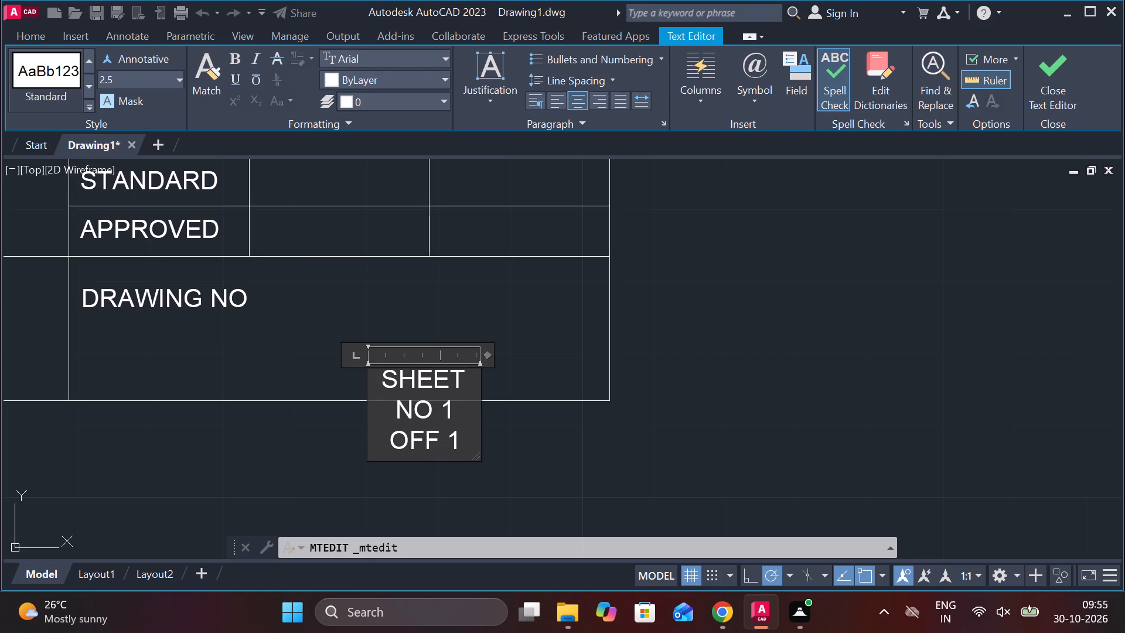
{"action": "left_click_drag", "start_coordinate": [480, 402], "coordinate": [550, 396]}
{"action": "left_click_drag", "start_coordinate": [553, 395], "coordinate": [555, 394]}
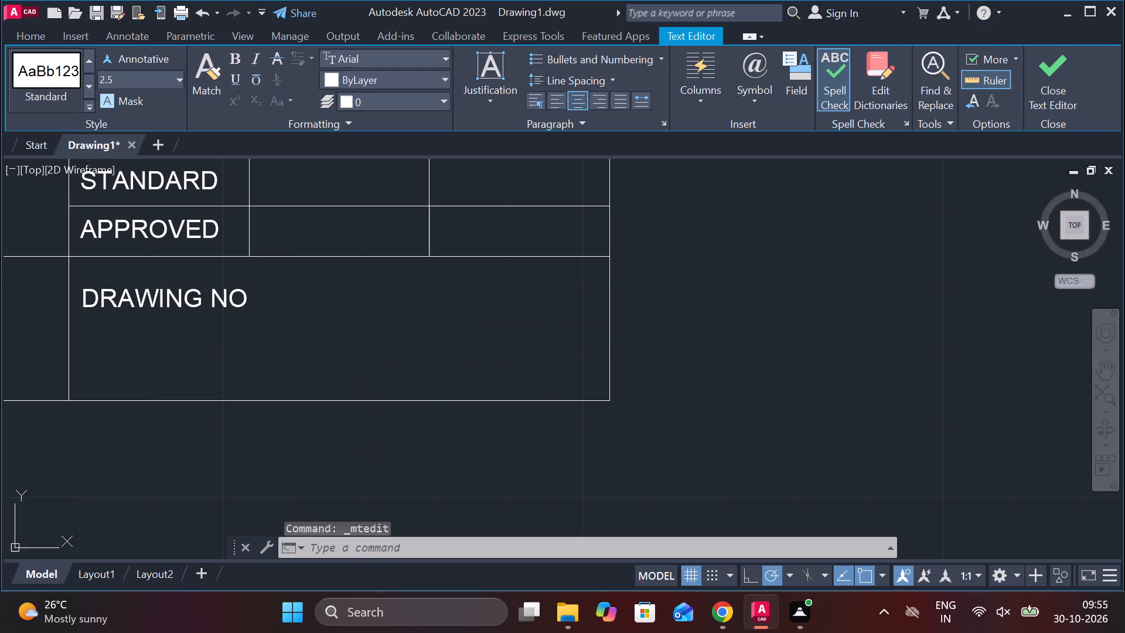
{"action": "left_click_drag", "start_coordinate": [555, 394], "coordinate": [581, 388]}
{"action": "left_click", "coordinate": [538, 386]}
{"action": "left_click", "coordinate": [534, 370]}
{"action": "left_click", "coordinate": [518, 379]}
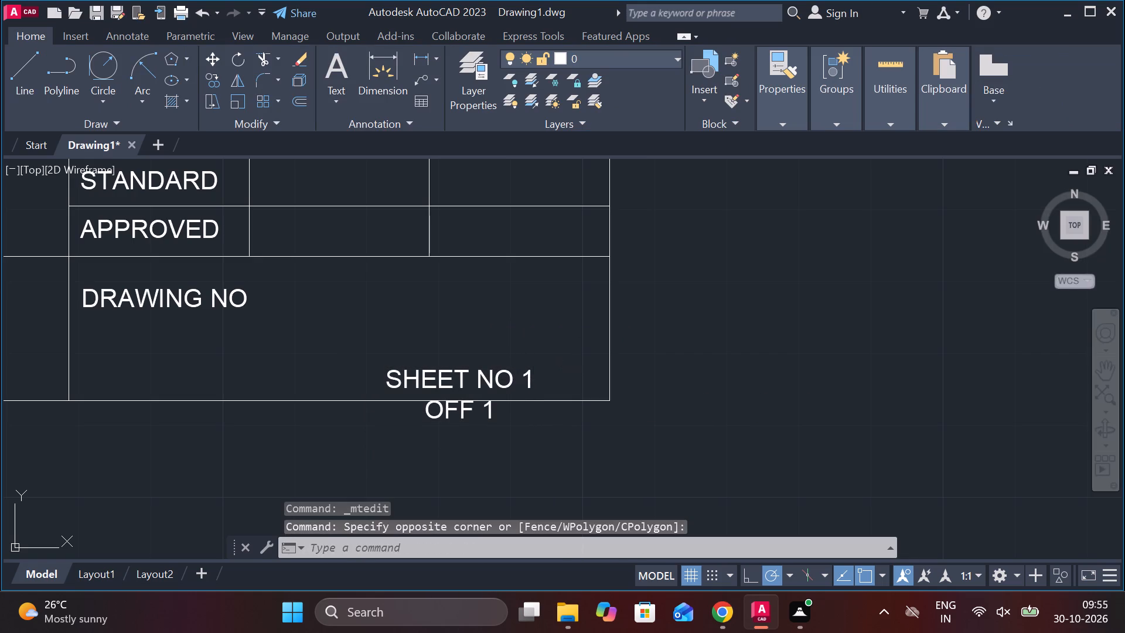
Stretch the SHEET NO 1 OFF 1 text frame just past the title block's right border so the text fits one line.
{"action": "left_click", "coordinate": [502, 378]}
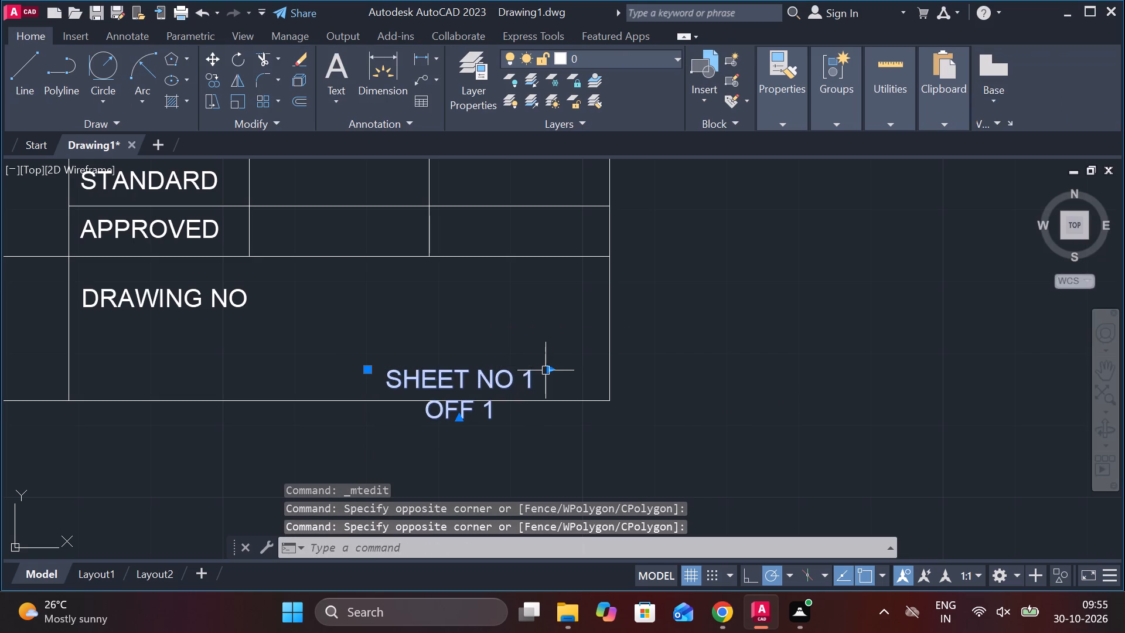
{"action": "left_click", "coordinate": [547, 372]}
{"action": "scroll", "coordinate": [612, 371], "scroll_direction": "up", "scroll_amount": 2}
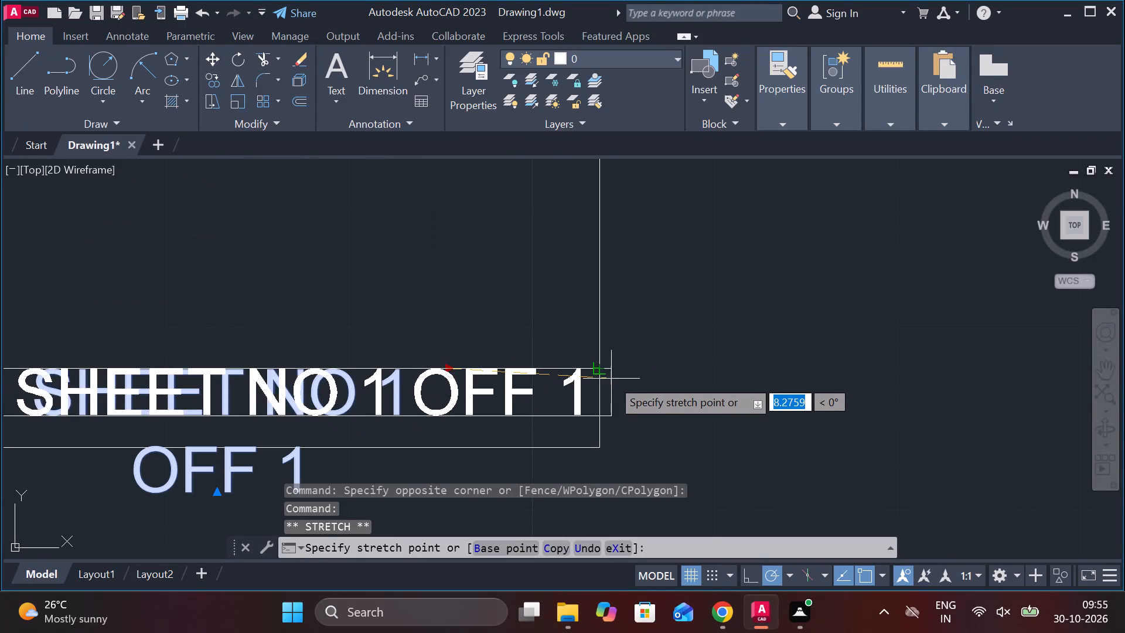
{"action": "left_click", "coordinate": [611, 379]}
{"action": "scroll", "coordinate": [758, 346], "scroll_direction": "down", "scroll_amount": 2}
{"action": "key", "text": "Escape"}
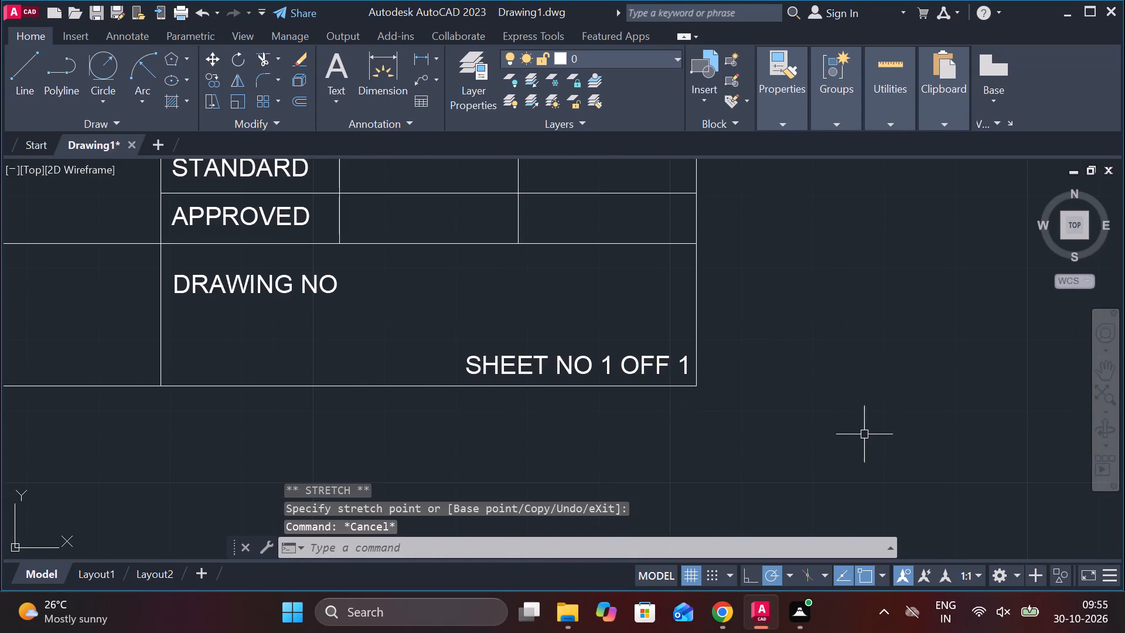
Move the SHEET NO 1 OFF 1 text about 2 units left, away from the title block's right border.
{"action": "scroll", "coordinate": [863, 433], "scroll_direction": "down", "scroll_amount": 1}
{"action": "scroll", "coordinate": [694, 394], "scroll_direction": "up", "scroll_amount": 2}
{"action": "left_click", "coordinate": [685, 390]}
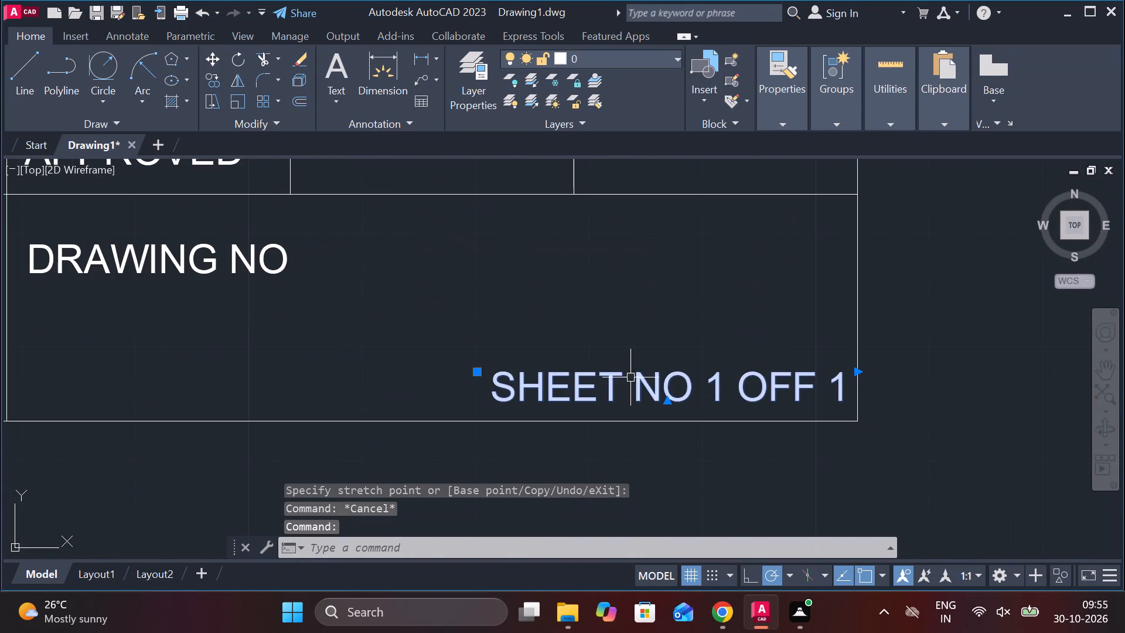
{"action": "left_click", "coordinate": [475, 372]}
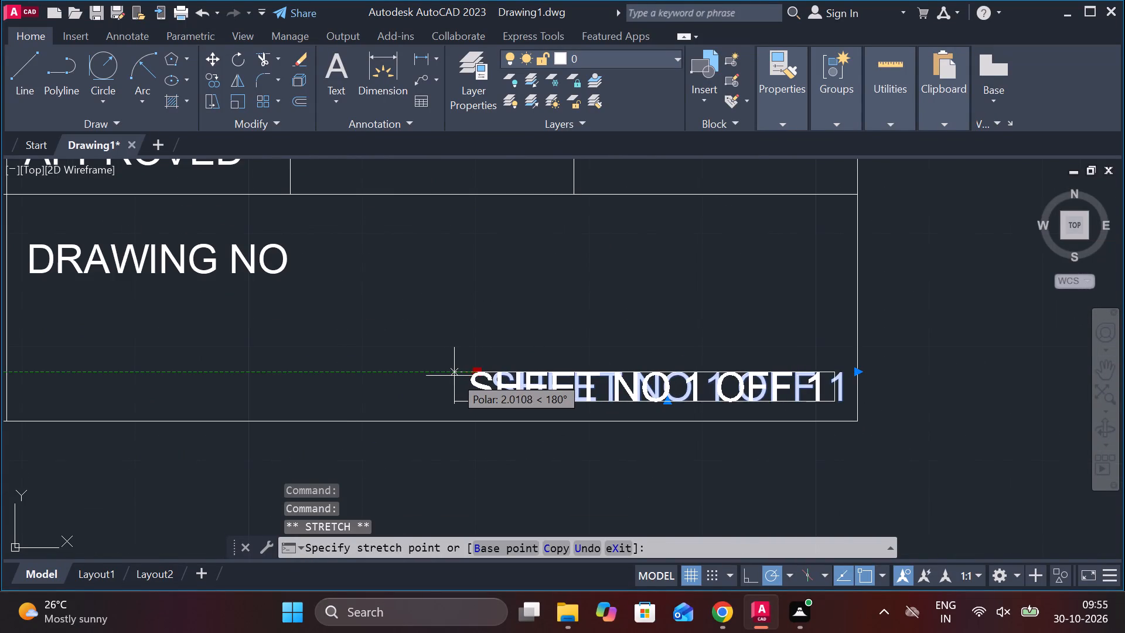
{"action": "left_click", "coordinate": [452, 376]}
{"action": "key", "text": "Escape"}
Trim away the vertical line dividing the title block's large upper-left area, down to the horizontal line above the bottom cells.
{"action": "scroll", "coordinate": [547, 380], "scroll_direction": "down", "scroll_amount": 3}
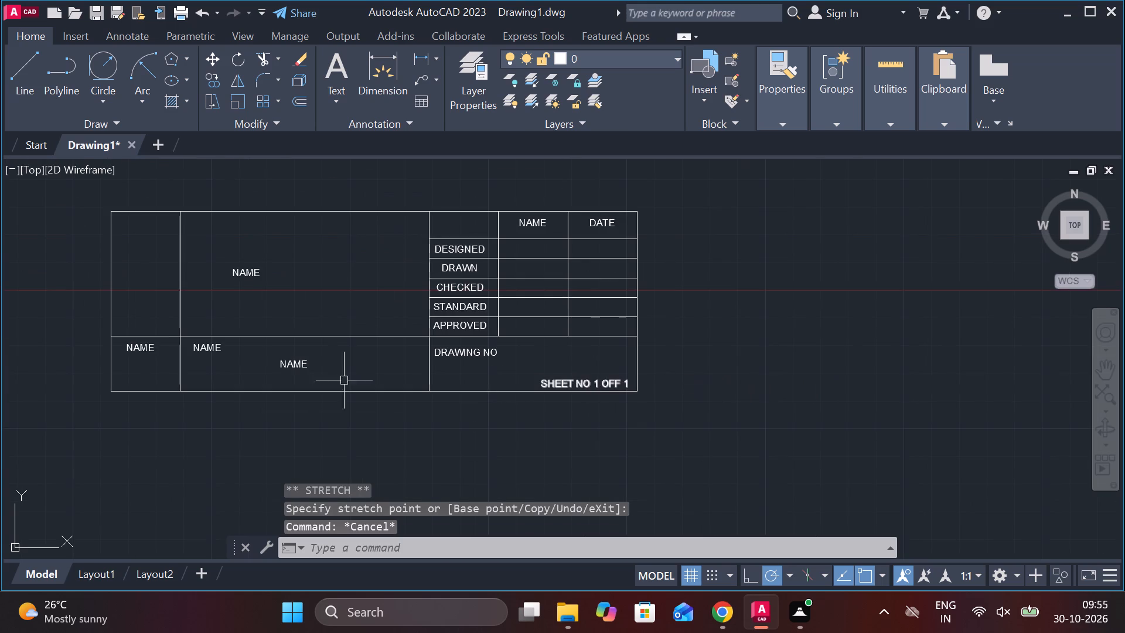
{"action": "scroll", "coordinate": [617, 414], "scroll_direction": "down", "scroll_amount": 2}
{"action": "scroll", "coordinate": [502, 360], "scroll_direction": "up", "scroll_amount": 2}
{"action": "middle_click_drag", "start_coordinate": [492, 428], "coordinate": [497, 428]}
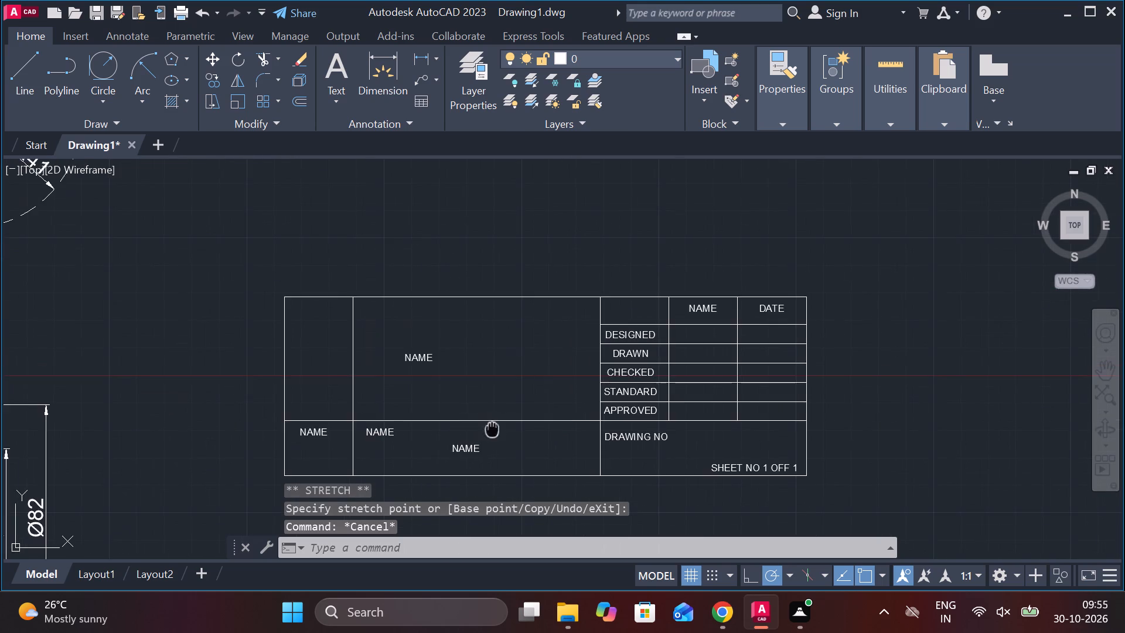
{"action": "middle_click_drag", "start_coordinate": [497, 428], "coordinate": [665, 371]}
{"action": "scroll", "coordinate": [674, 365], "scroll_direction": "up", "scroll_amount": 2}
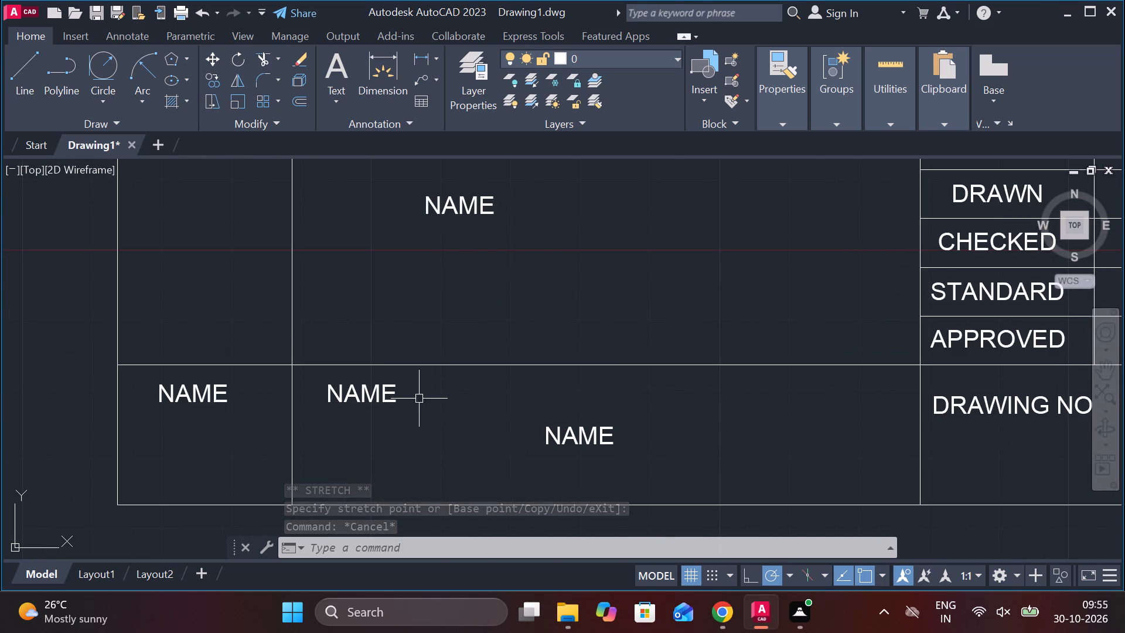
{"action": "type", "text": "TR"}
{"action": "key", "text": "space"}
{"action": "left_click_drag", "start_coordinate": [325, 270], "coordinate": [276, 256]}
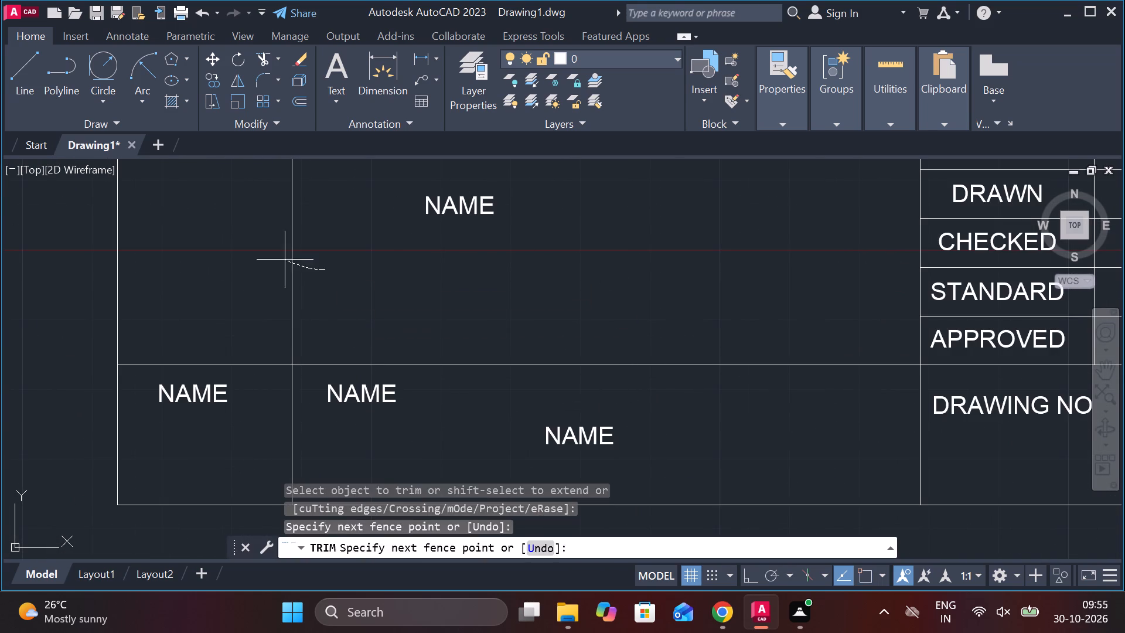
{"action": "left_click_drag", "start_coordinate": [276, 256], "coordinate": [267, 251]}
{"action": "key", "text": "Escape"}
Change the NAME text in the upper-left corner of the bottom middle cell to TITLE.
{"action": "double_click", "coordinate": [373, 398]}
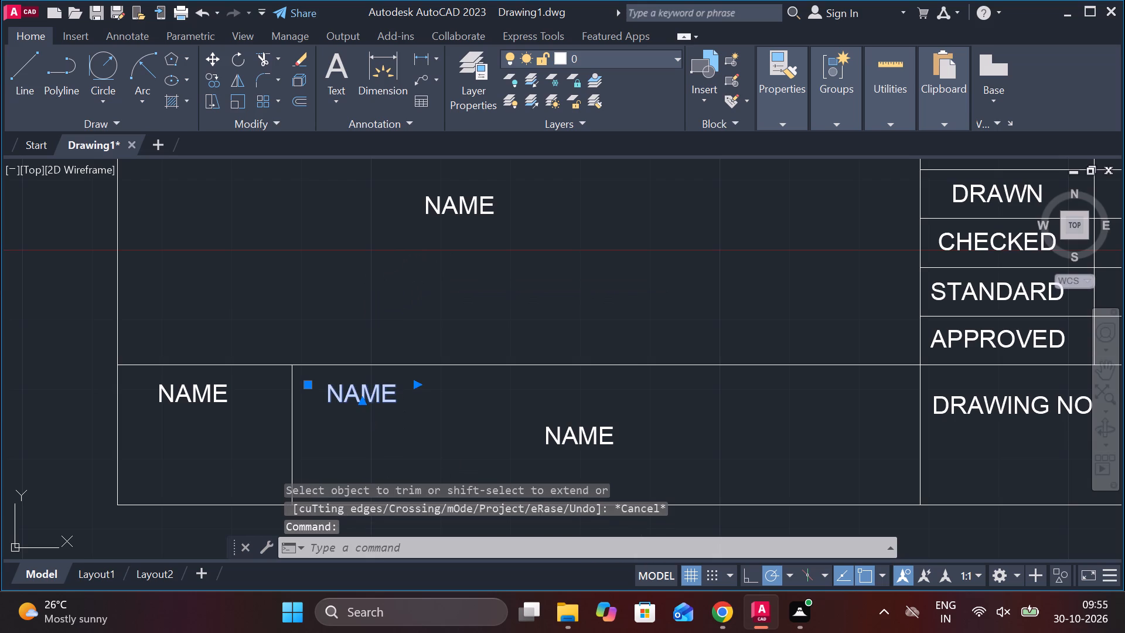
{"action": "key", "text": "Right"}
{"action": "key", "text": "Right"}
{"action": "key", "text": "BackSpace"}
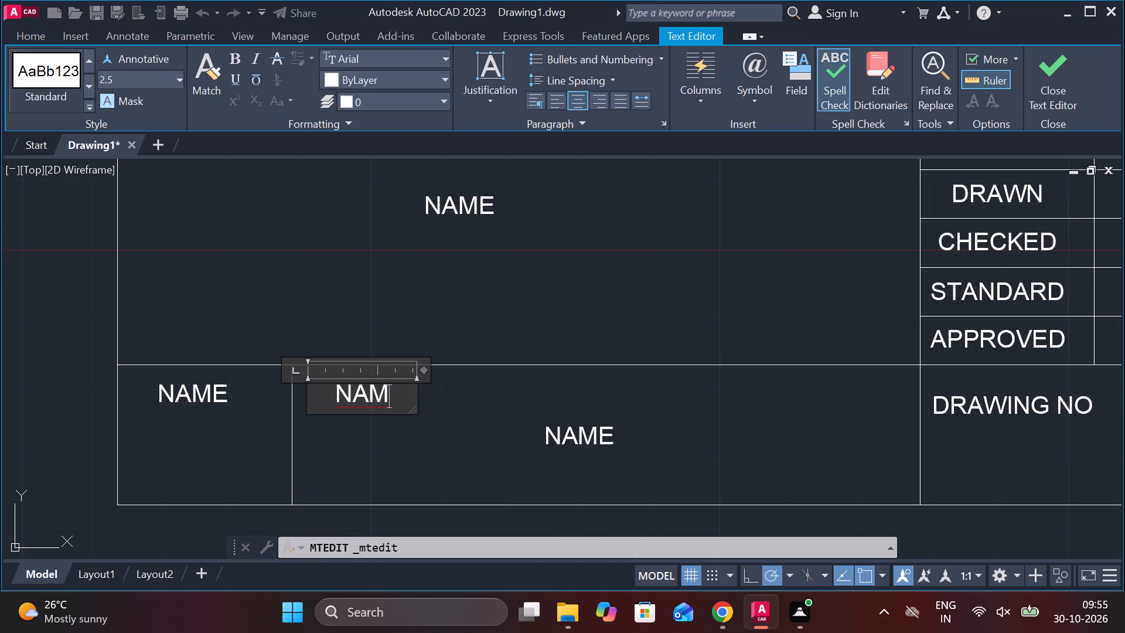
{"action": "key", "text": "BackSpace"}
{"action": "key", "text": "BackSpace"}
{"action": "key", "text": "BackSpace"}
{"action": "type", "text": "TITLE"}
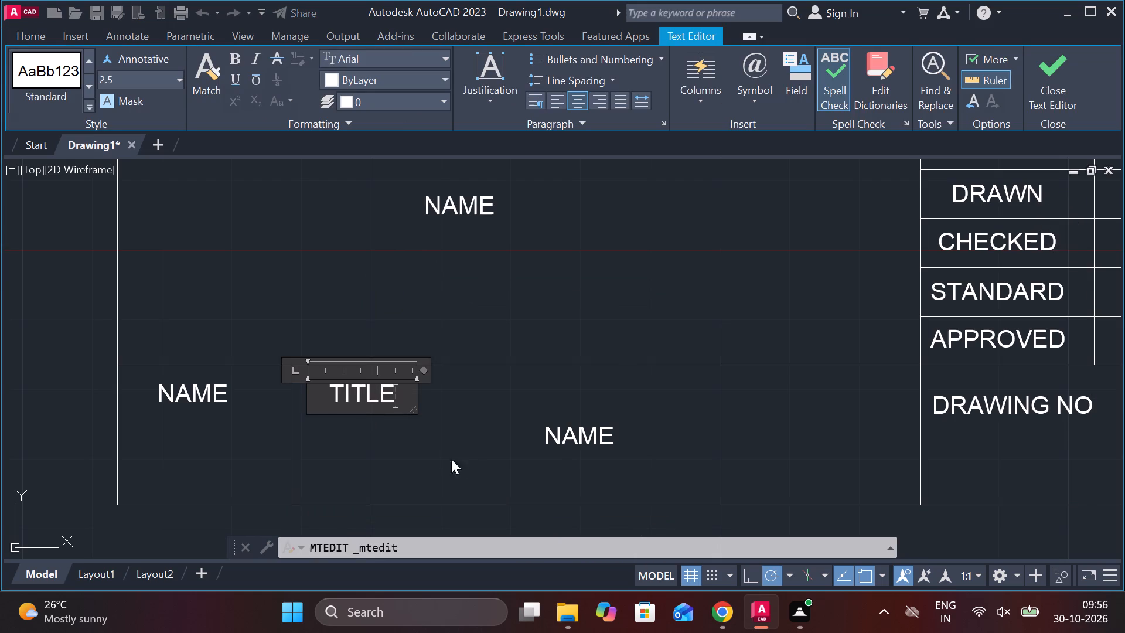
{"action": "left_click", "coordinate": [556, 437]}
Change the centre NAME text in the TITLE cell to SUPPORT BRACKET.
{"action": "double_click", "coordinate": [582, 441]}
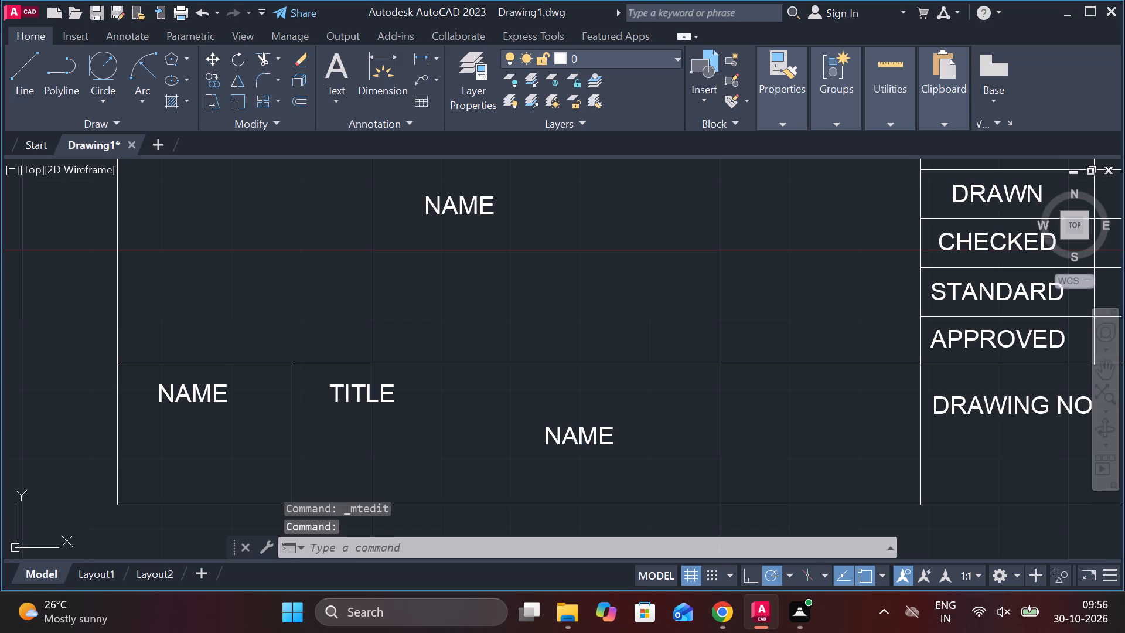
{"action": "key", "text": "Right"}
{"action": "key", "text": "Right"}
{"action": "key", "text": "BackSpace"}
{"action": "key", "text": "BackSpace"}
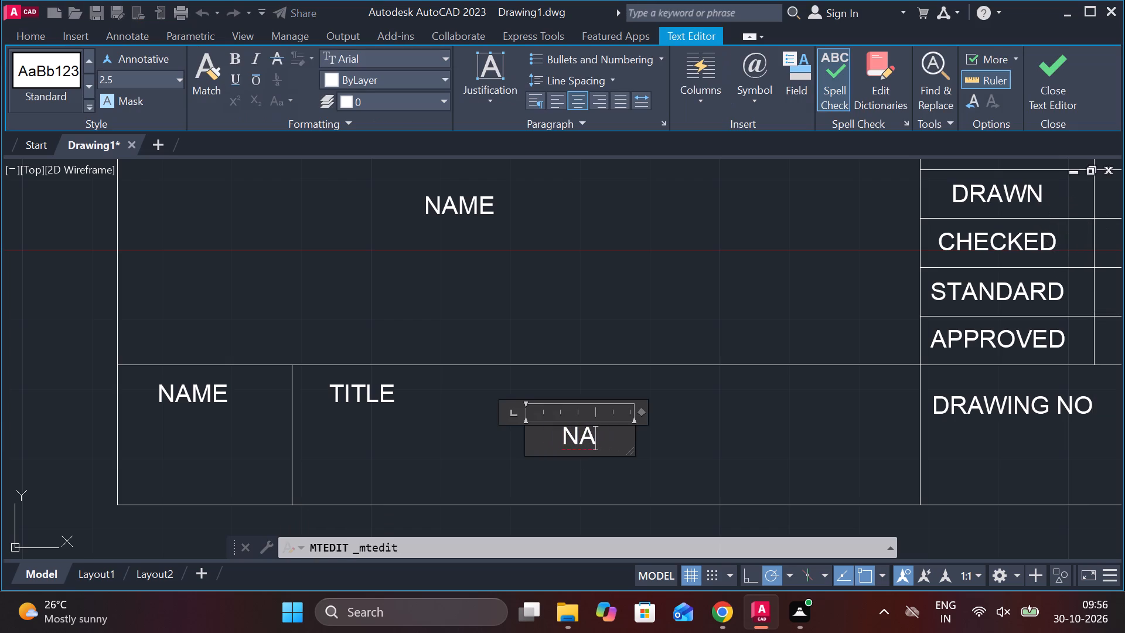
{"action": "key", "text": "BackSpace"}
{"action": "key", "text": "BackSpace"}
{"action": "type", "text": "SUPPORT BRACKET"}
{"action": "left_click", "coordinate": [737, 468]}
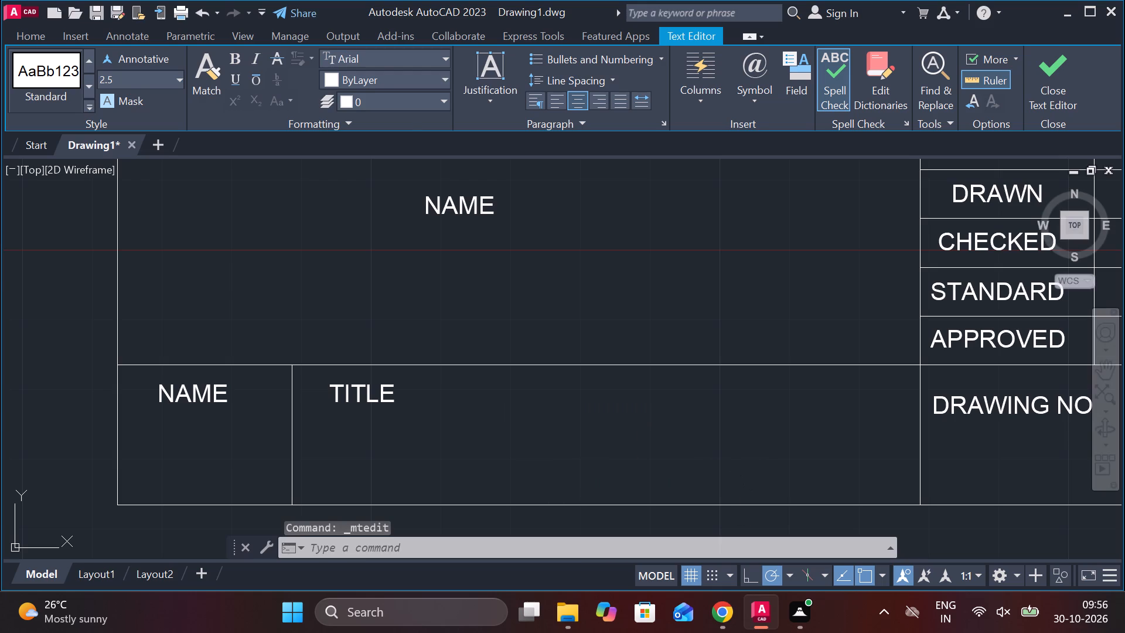
Widen the SUPPORT BRACKET text frame to fit one line and shift the text slightly left within the TITLE cell.
{"action": "left_click", "coordinate": [588, 443]}
{"action": "left_click", "coordinate": [633, 426]}
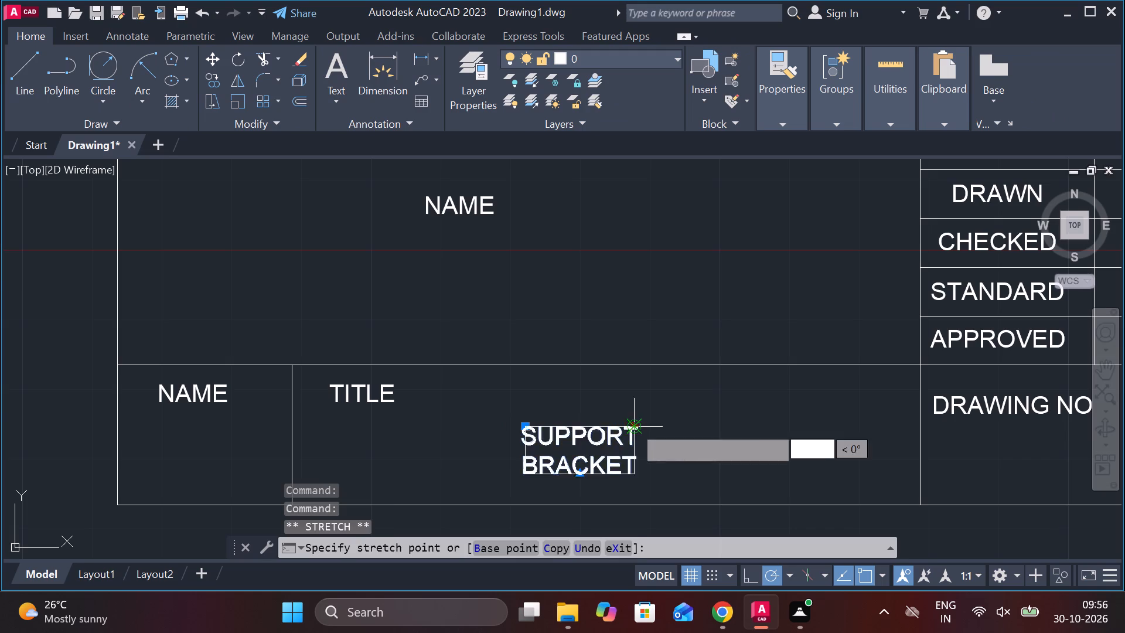
{"action": "left_click", "coordinate": [789, 430]}
{"action": "key", "text": "Escape"}
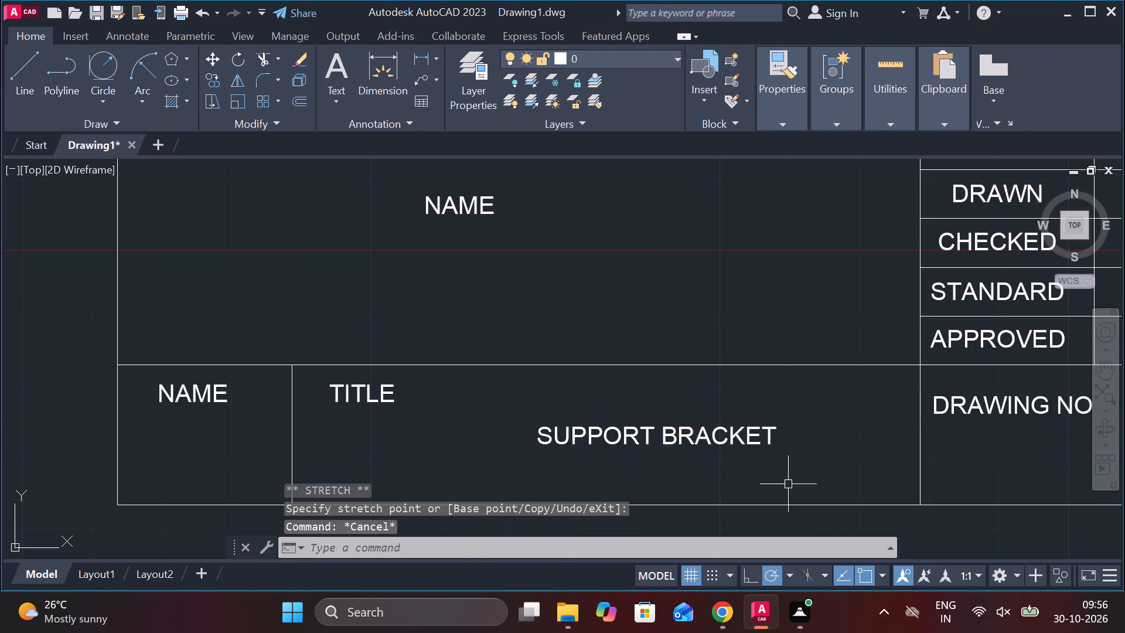
{"action": "left_click", "coordinate": [703, 435]}
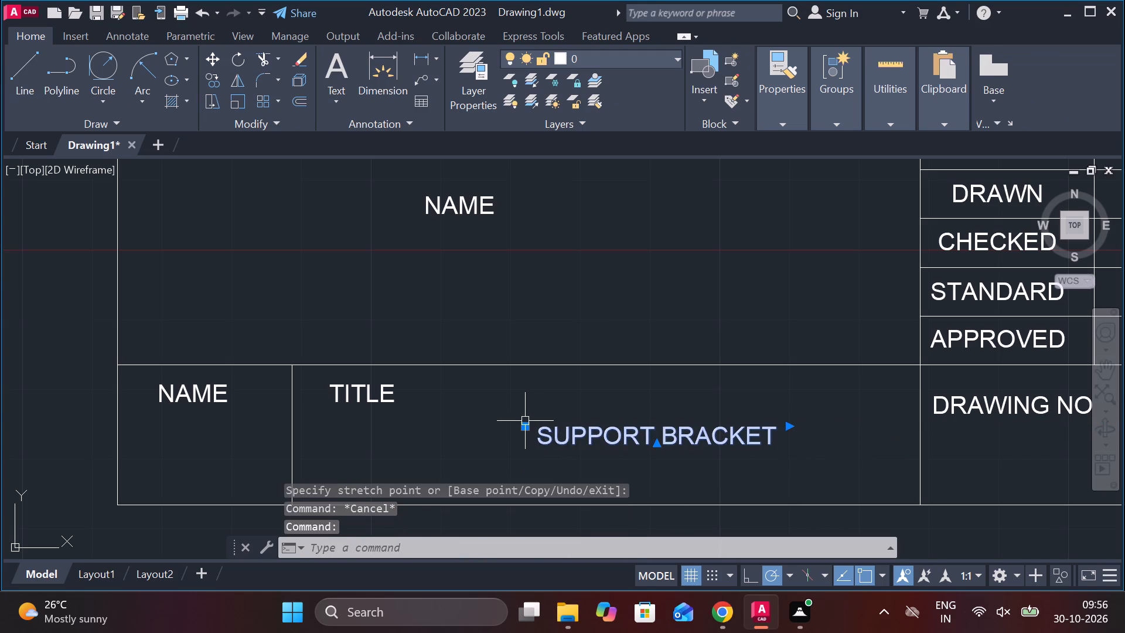
{"action": "left_click", "coordinate": [524, 427]}
{"action": "left_click", "coordinate": [479, 430]}
{"action": "key", "text": "Escape"}
Change the NAME text in the bottom-left cell to SCALE 1:1 and widen its frame to fit one line.
{"action": "scroll", "coordinate": [551, 407], "scroll_direction": "down", "scroll_amount": 1}
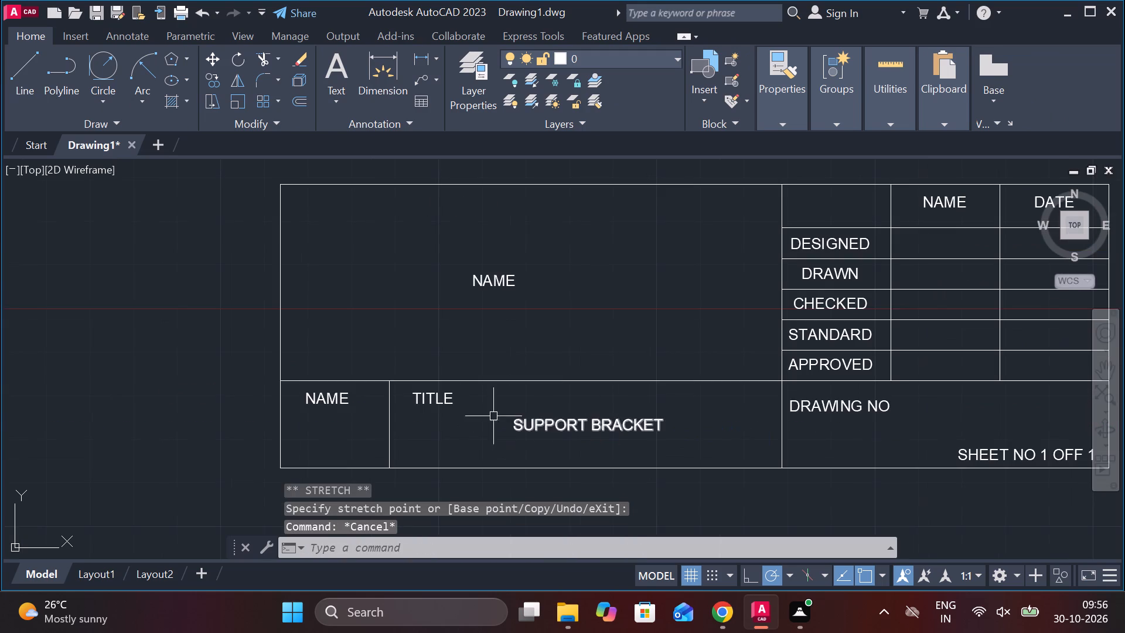
{"action": "scroll", "coordinate": [376, 404], "scroll_direction": "up", "scroll_amount": 1}
{"action": "middle_click_drag", "start_coordinate": [293, 421], "coordinate": [452, 428]}
{"action": "scroll", "coordinate": [430, 397], "scroll_direction": "up", "scroll_amount": 2}
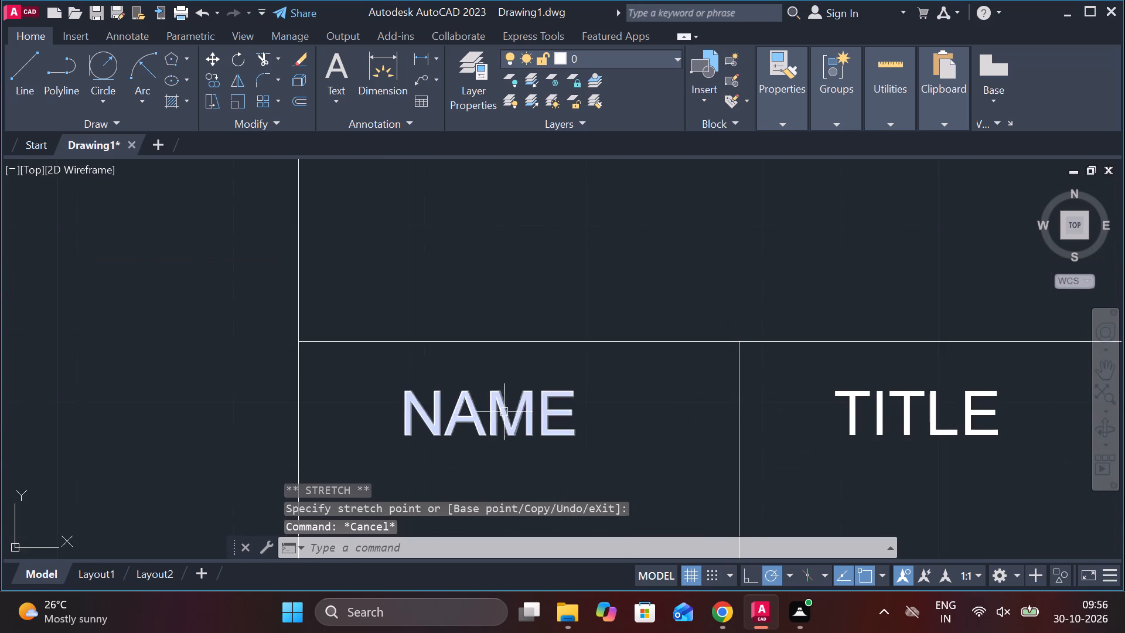
{"action": "double_click", "coordinate": [504, 412]}
{"action": "key", "text": "Right"}
{"action": "key", "text": "Right"}
{"action": "key", "text": "Right"}
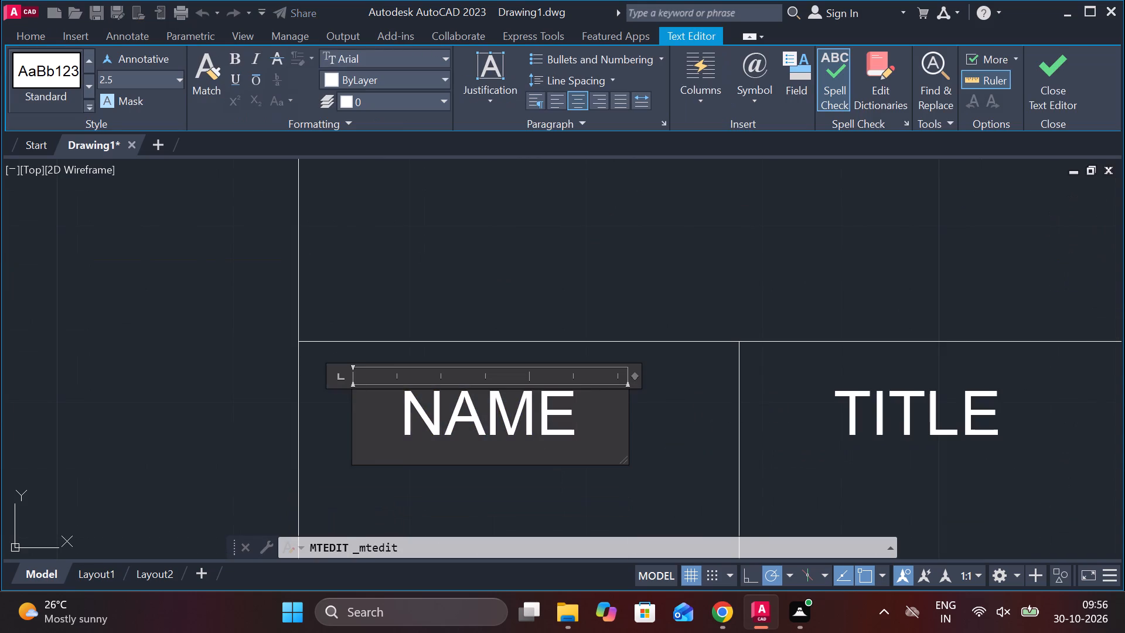
{"action": "key", "text": "BackSpace"}
{"action": "key", "text": "BackSpace"}
{"action": "key", "text": "BackSpace"}
{"action": "key", "text": "BackSpace"}
{"action": "type", "text": "SCALE 1"}
{"action": "type", "text": ":1"}
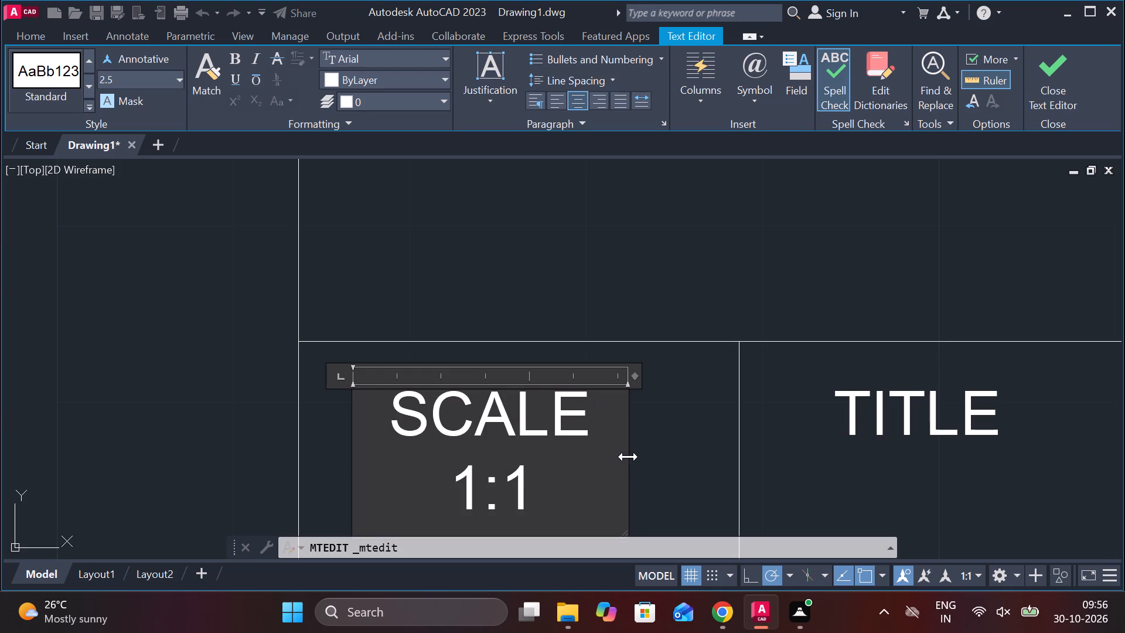
{"action": "left_click_drag", "start_coordinate": [628, 457], "coordinate": [683, 429]}
{"action": "left_click", "coordinate": [1049, 63]}
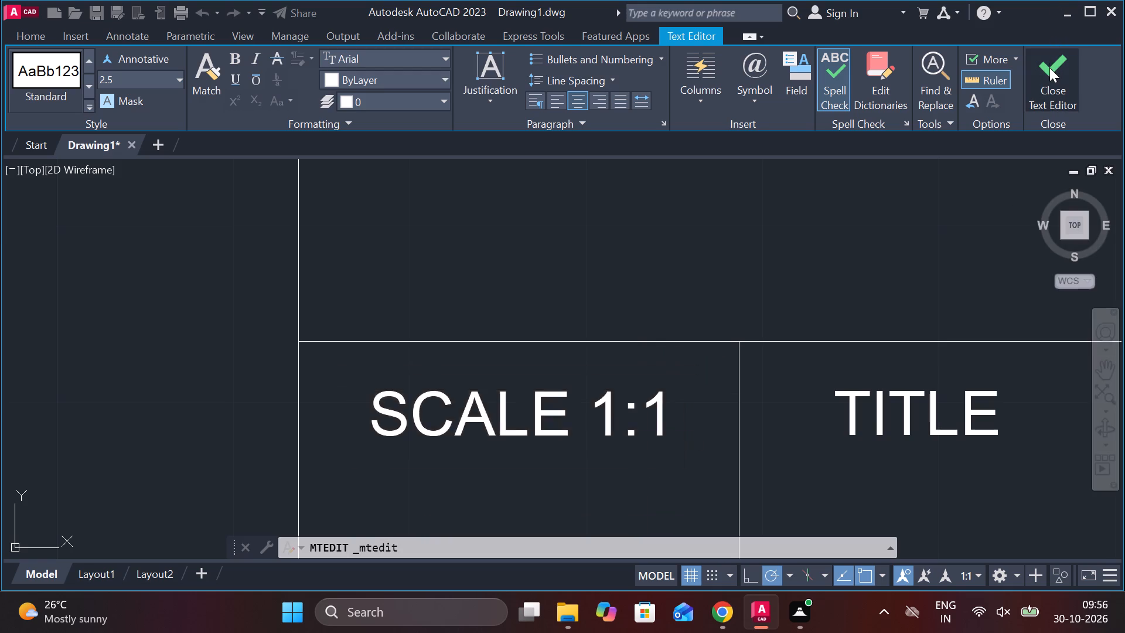
Draw a horizontal line across the SCALE 1:1 cell between the midpoints of its two vertical sides.
{"action": "scroll", "coordinate": [857, 340], "scroll_direction": "down", "scroll_amount": 2}
{"action": "middle_click_drag", "start_coordinate": [795, 373], "coordinate": [765, 373]}
{"action": "key", "text": "l"}
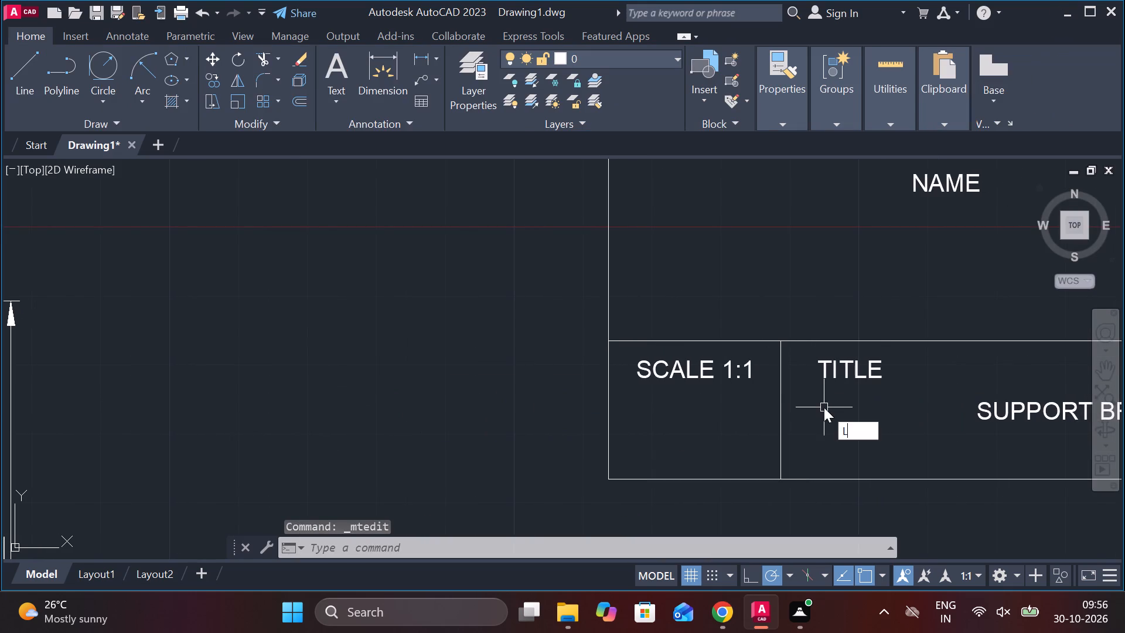
{"action": "key", "text": "Return"}
{"action": "left_click", "coordinate": [776, 410]}
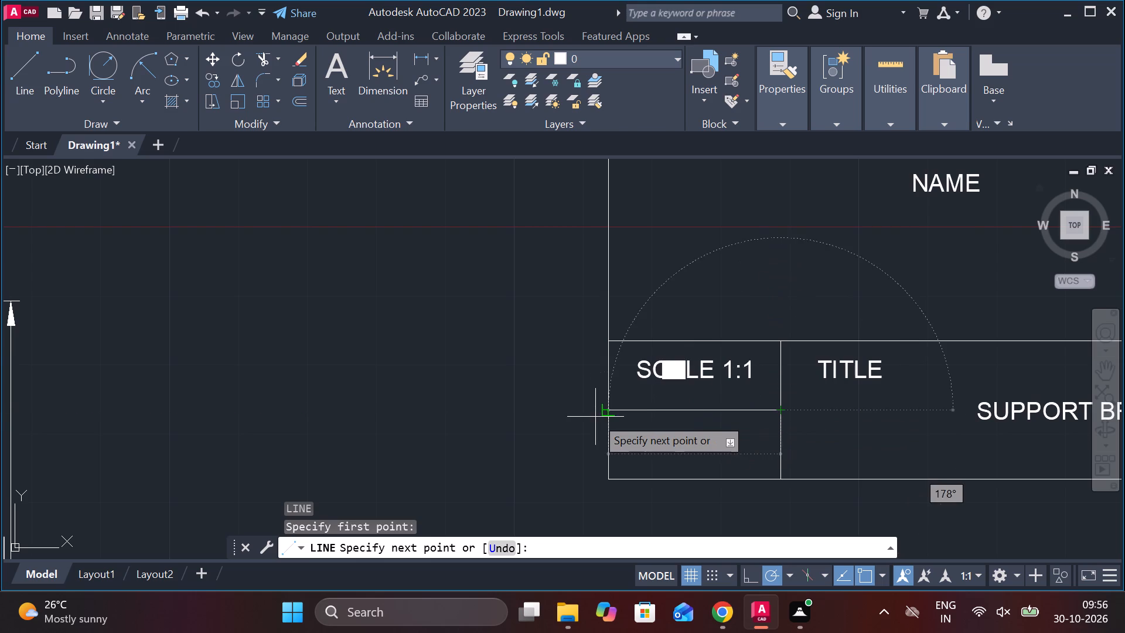
{"action": "left_click", "coordinate": [608, 411]}
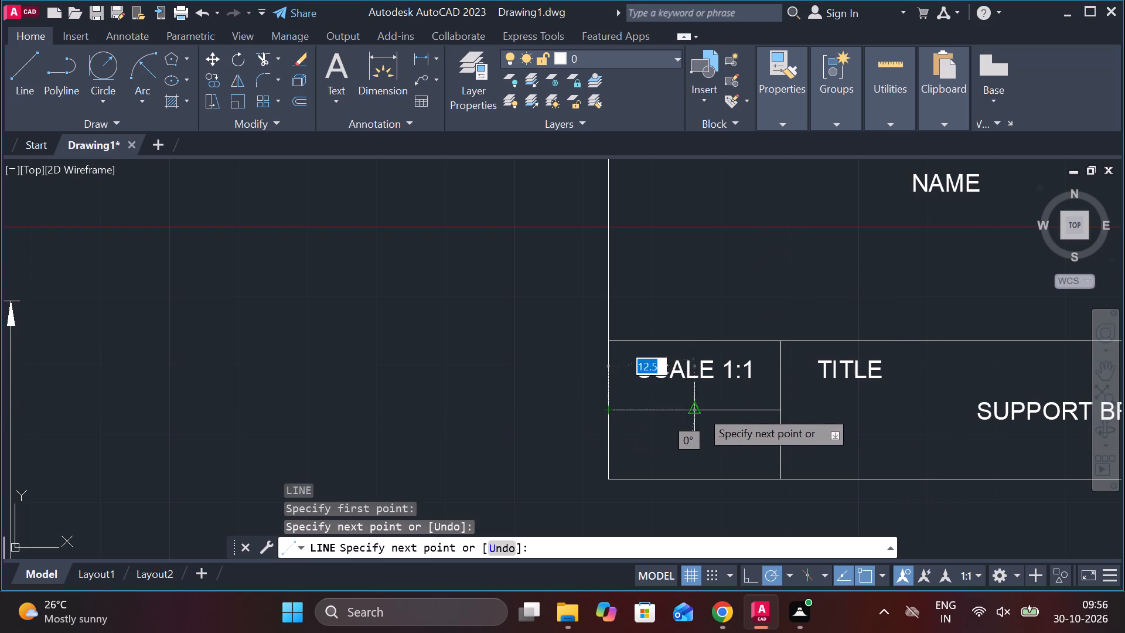
{"action": "scroll", "coordinate": [683, 427], "scroll_direction": "up", "scroll_amount": 2}
{"action": "key", "text": "Escape"}
Draw two concentric circles of diameter 3 and 5 in the empty cell below SCALE 1:1.
{"action": "middle_click_drag", "start_coordinate": [667, 428], "coordinate": [643, 380]}
{"action": "type", "text": "C"}
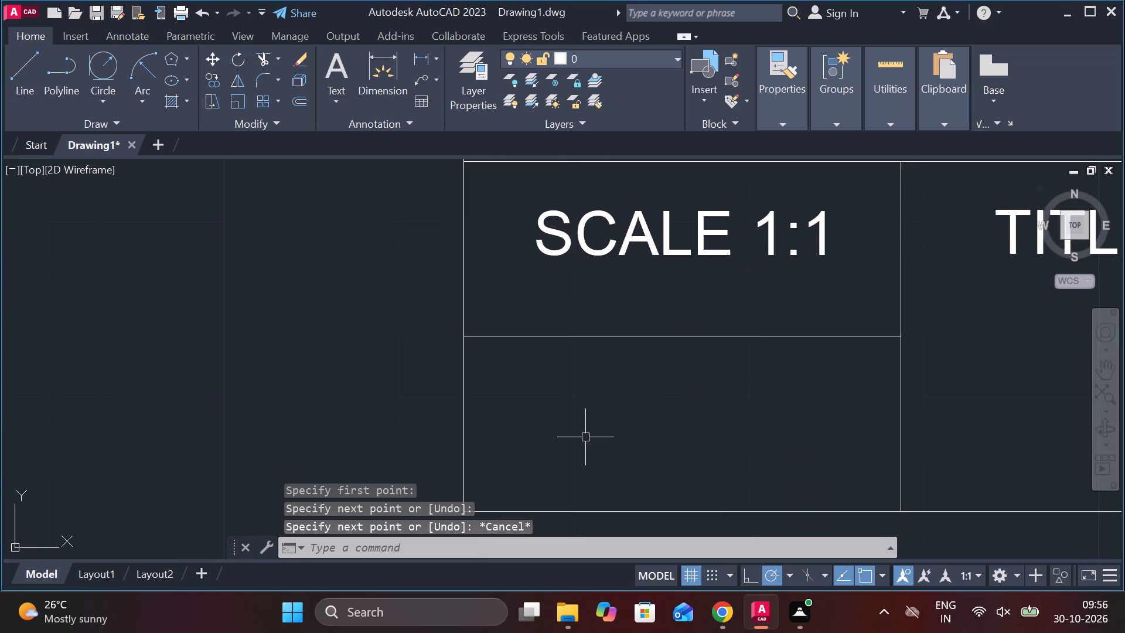
{"action": "key", "text": "space"}
{"action": "scroll", "coordinate": [588, 444], "scroll_direction": "up", "scroll_amount": 1}
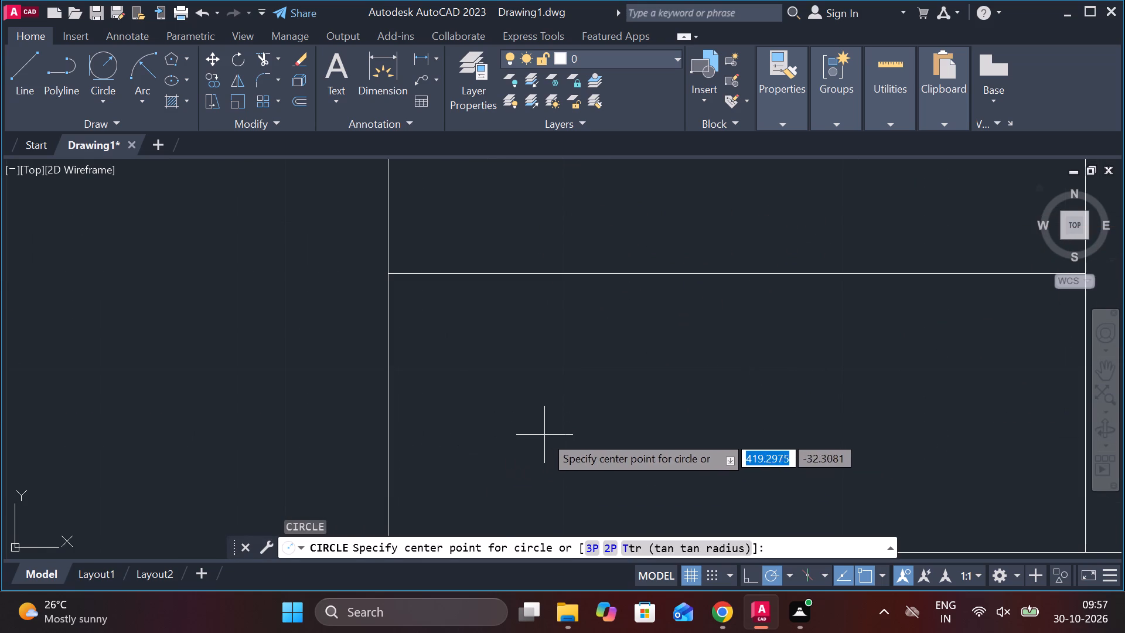
{"action": "left_click", "coordinate": [544, 435]}
{"action": "type", "text": "D"}
{"action": "key", "text": "space"}
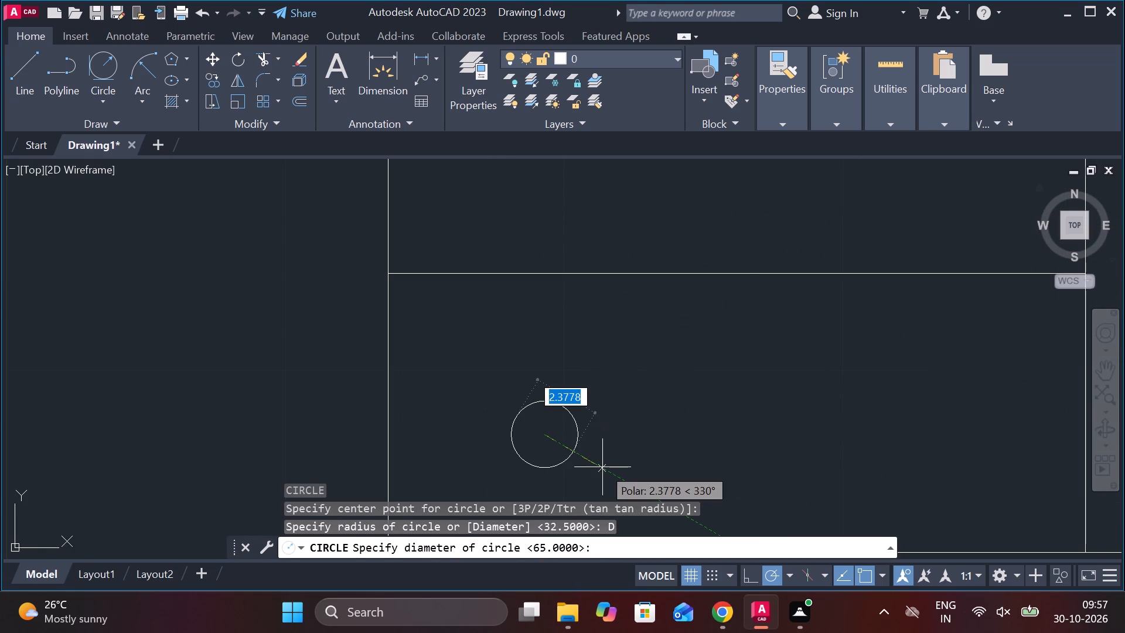
{"action": "type", "text": "3V"}
{"action": "key", "text": "BackSpace"}
{"action": "key", "text": "Return"}
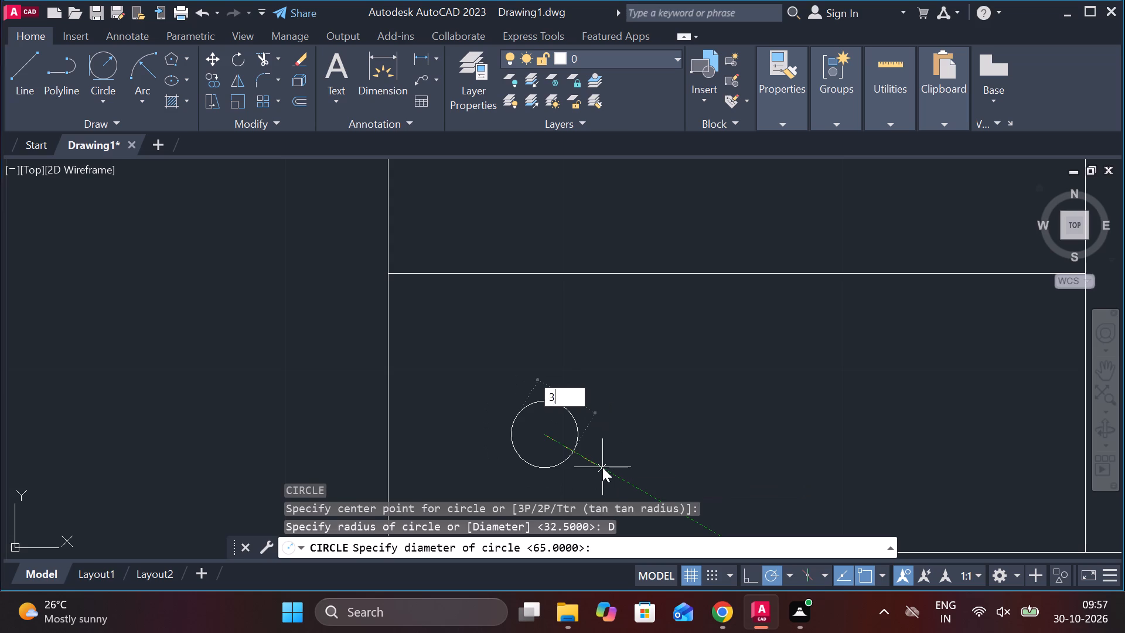
{"action": "type", "text": "C"}
{"action": "key", "text": "space"}
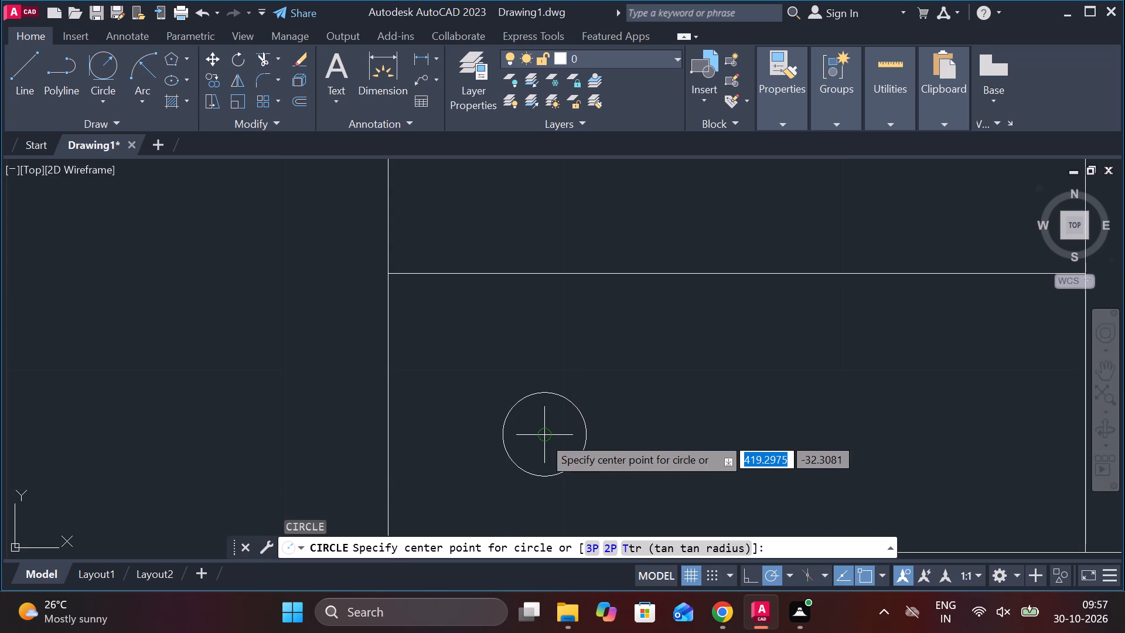
{"action": "left_click", "coordinate": [543, 436]}
{"action": "key", "text": "d"}
{"action": "key", "text": "space"}
{"action": "type", "text": "5"}
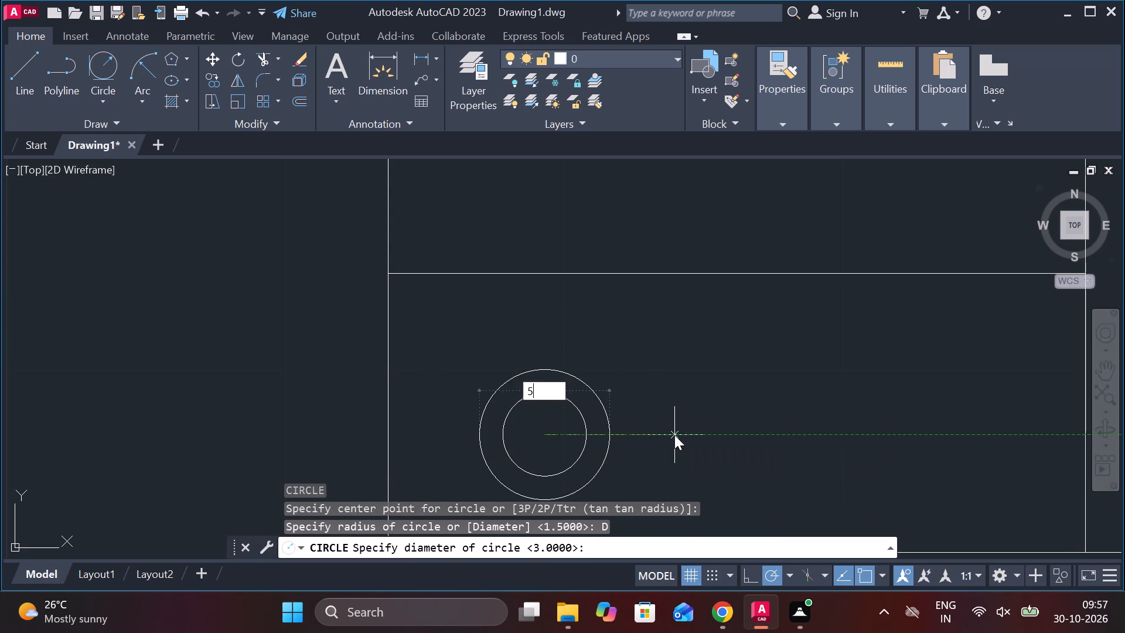
{"action": "key", "text": "Return"}
Move both circles about 3 units right and slightly up within the cell below SCALE 1:1.
{"action": "scroll", "coordinate": [674, 435], "scroll_direction": "down", "scroll_amount": 1}
{"action": "middle_click_drag", "start_coordinate": [674, 435], "coordinate": [666, 399]}
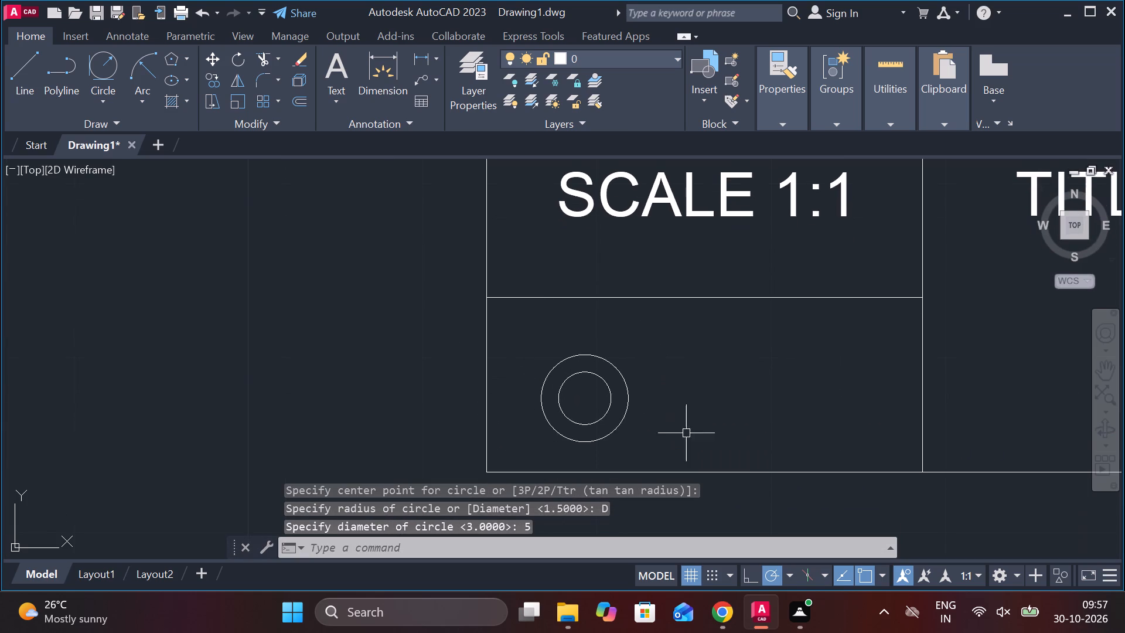
{"action": "left_click", "coordinate": [681, 443]}
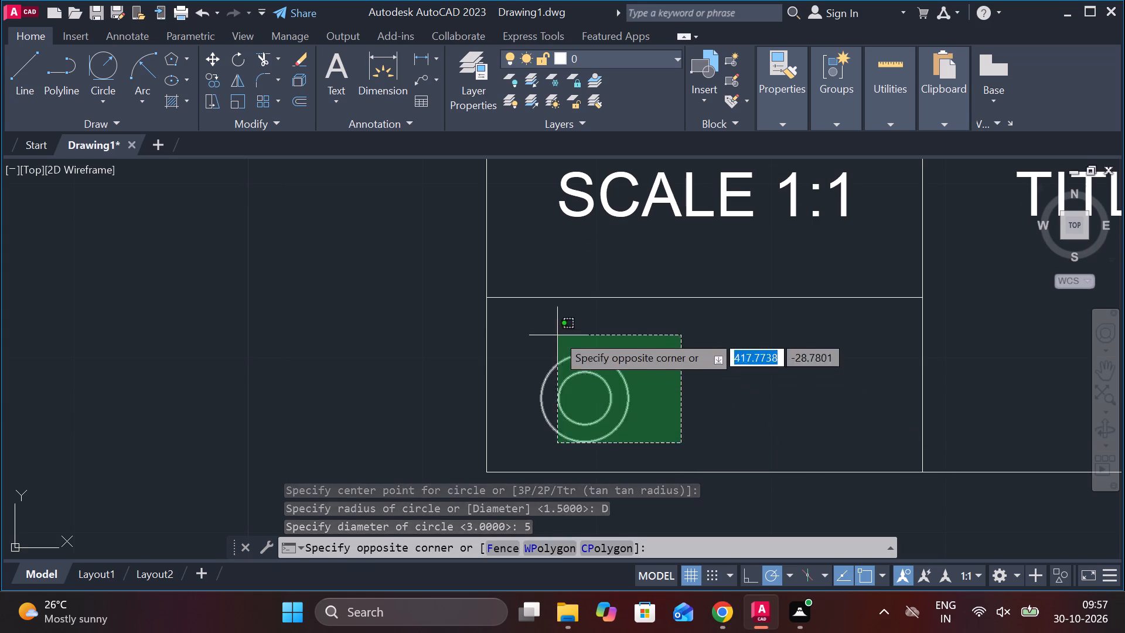
{"action": "left_click", "coordinate": [556, 332]}
{"action": "key", "text": "m"}
{"action": "key", "text": "Return"}
{"action": "left_click", "coordinate": [664, 401]}
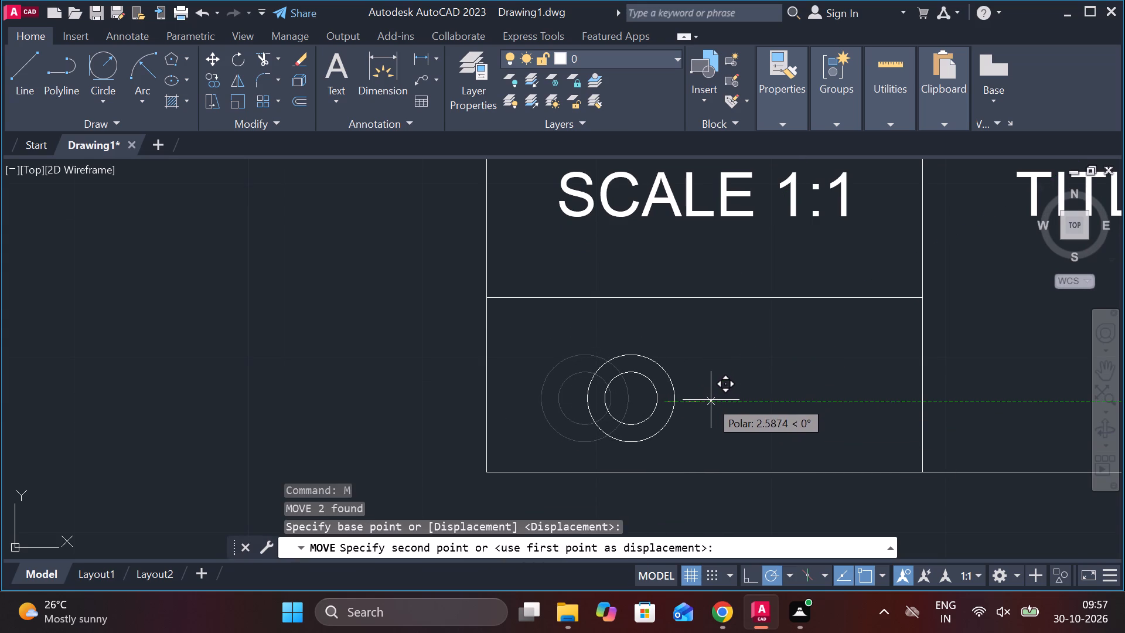
{"action": "scroll", "coordinate": [714, 385], "scroll_direction": "up", "scroll_amount": 2}
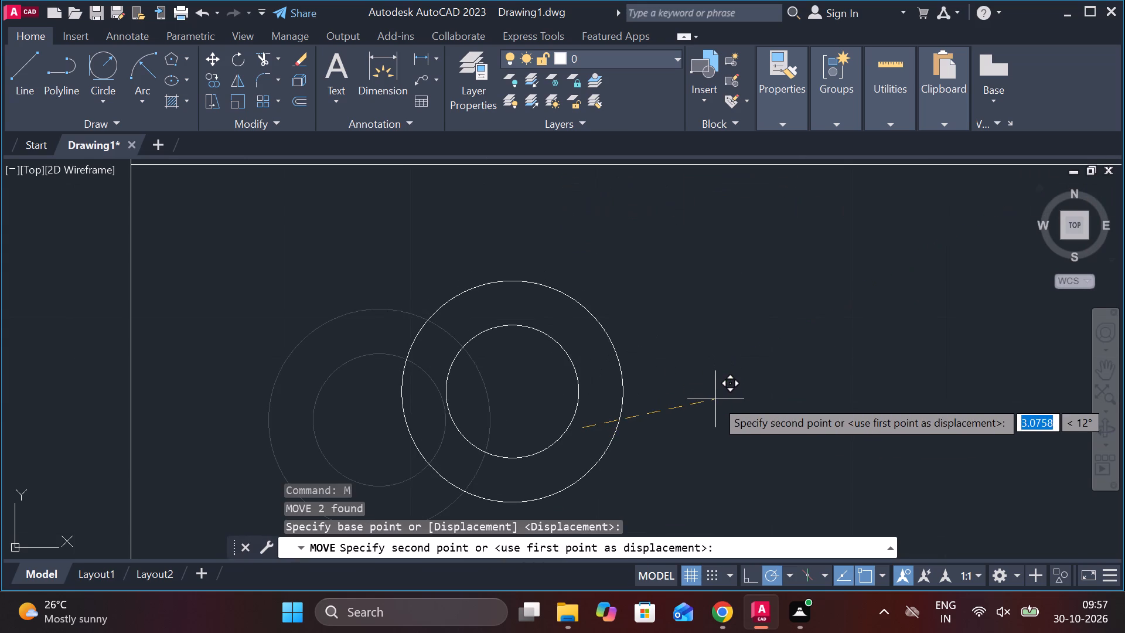
{"action": "left_click", "coordinate": [715, 399]}
{"action": "scroll", "coordinate": [721, 393], "scroll_direction": "down", "scroll_amount": 2}
{"action": "key", "text": "Escape"}
Draw a trapezoid right of the circles, its left side 3 high matching the inner circle and right side matching the outer circle's height.
{"action": "key", "text": "l"}
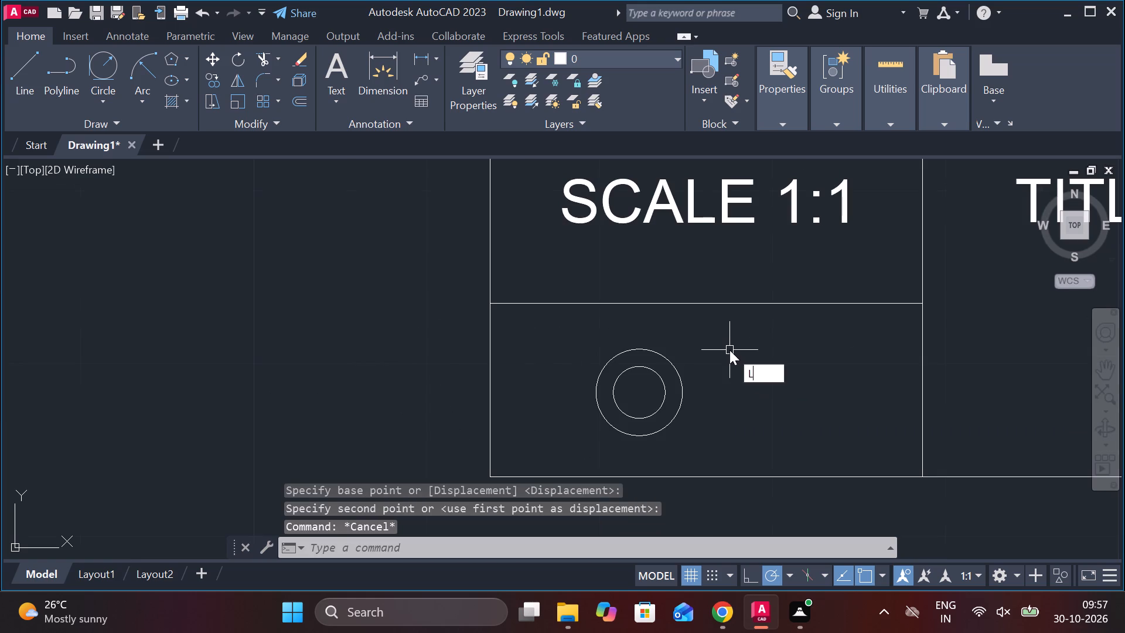
{"action": "key", "text": "Return"}
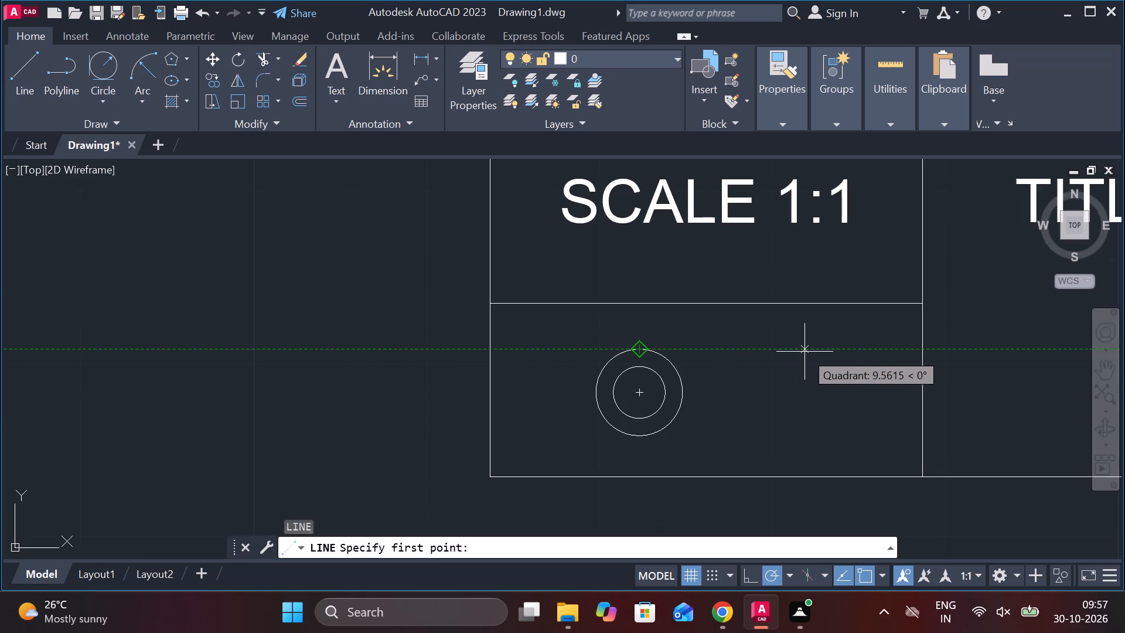
{"action": "left_click", "coordinate": [786, 349]}
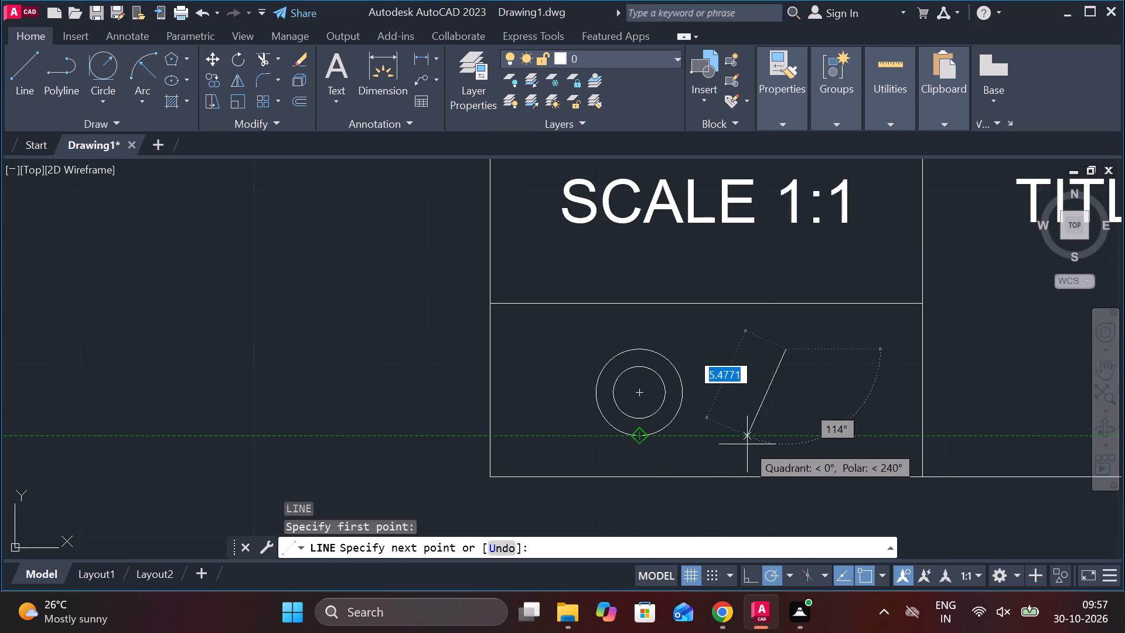
{"action": "left_click", "coordinate": [784, 441]}
{"action": "key", "text": "Escape"}
{"action": "key", "text": "space"}
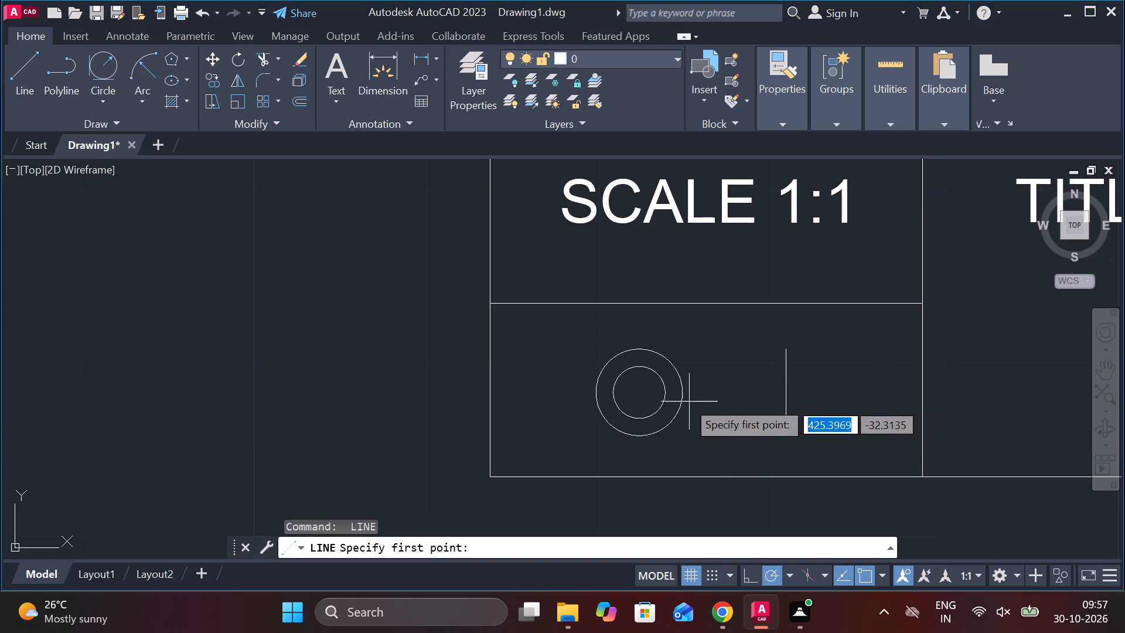
{"action": "left_click", "coordinate": [705, 369]}
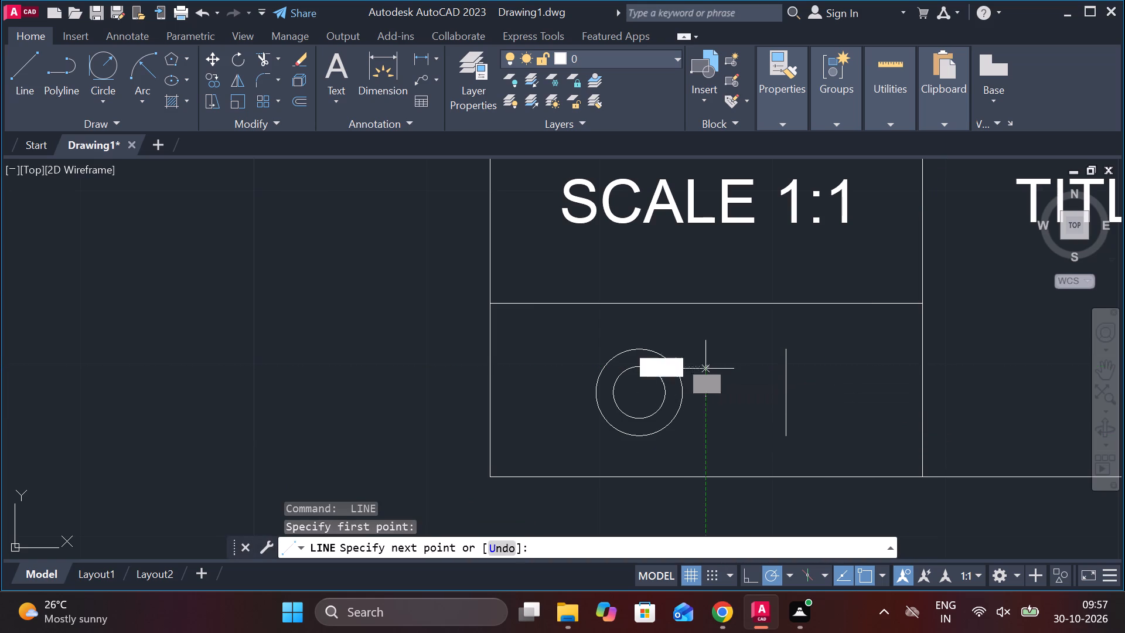
{"action": "left_click", "coordinate": [703, 427]}
{"action": "left_click", "coordinate": [789, 437]}
{"action": "key", "text": "Escape"}
{"action": "key", "text": "space"}
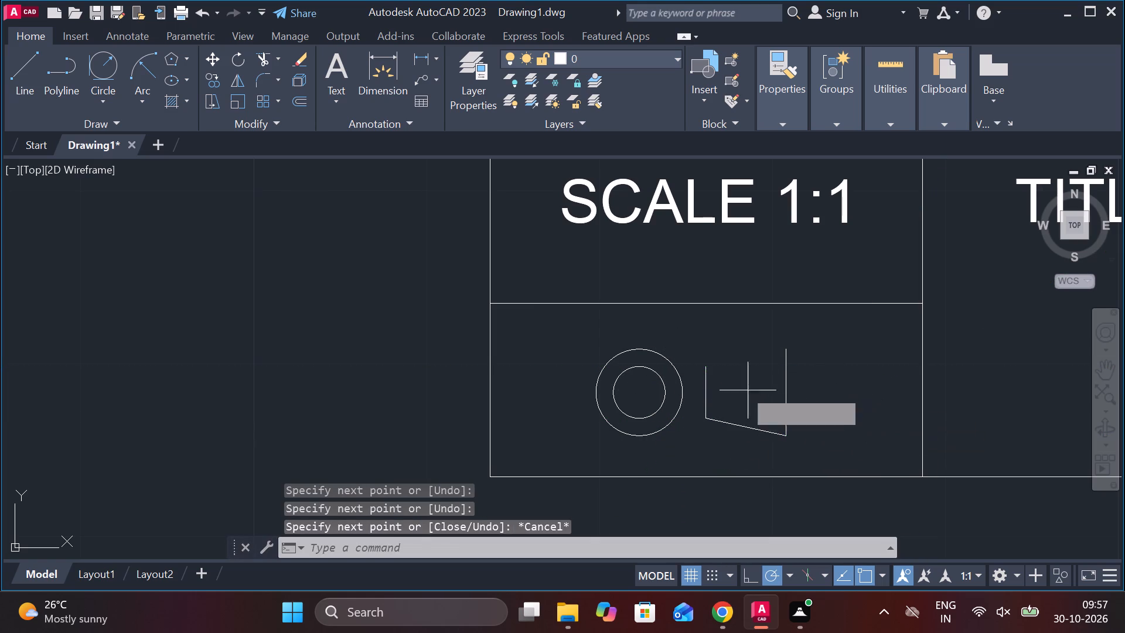
{"action": "left_click", "coordinate": [710, 375]}
{"action": "left_click", "coordinate": [784, 348]}
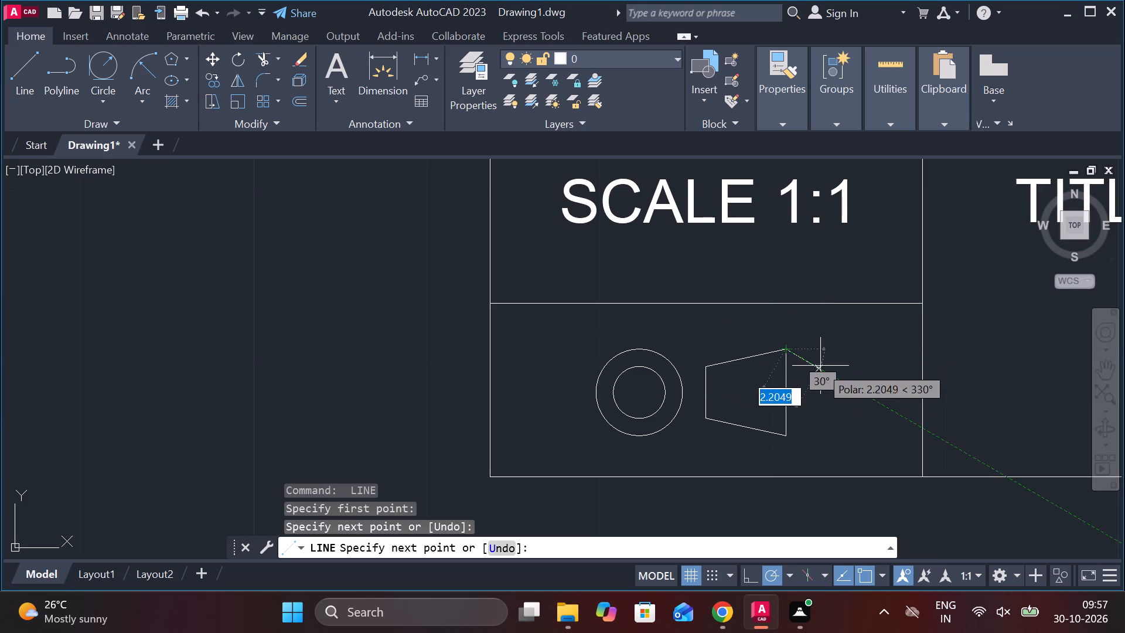
{"action": "key", "text": "Escape"}
Add a centre mark to the inner circle of the projection symbol.
{"action": "type", "text": "CM"}
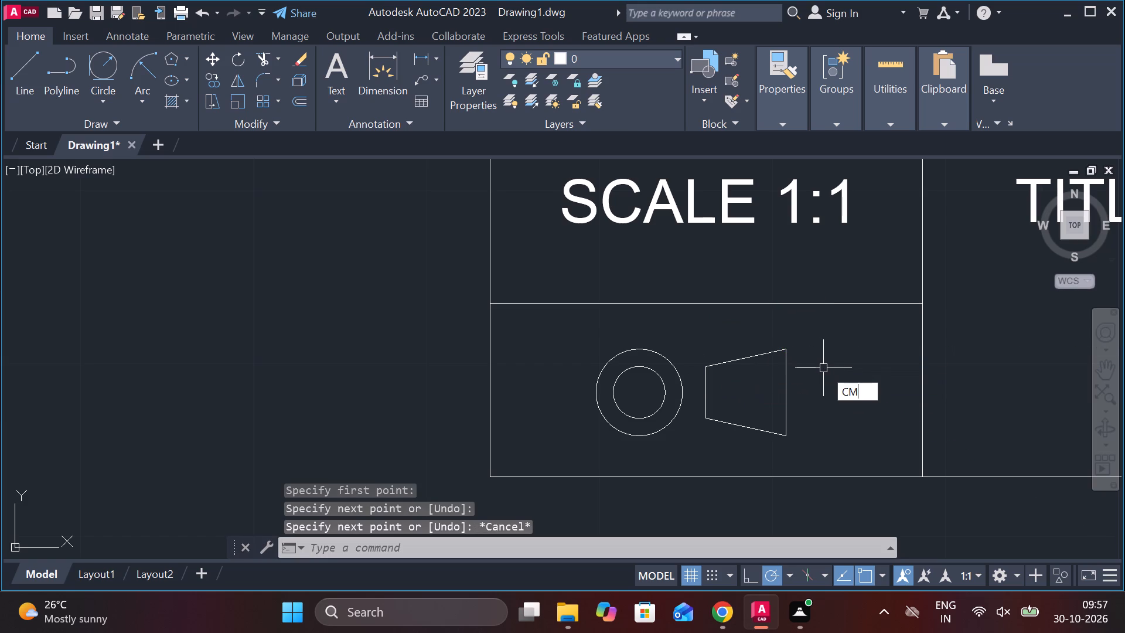
{"action": "left_click", "coordinate": [865, 410]}
{"action": "left_click", "coordinate": [667, 396]}
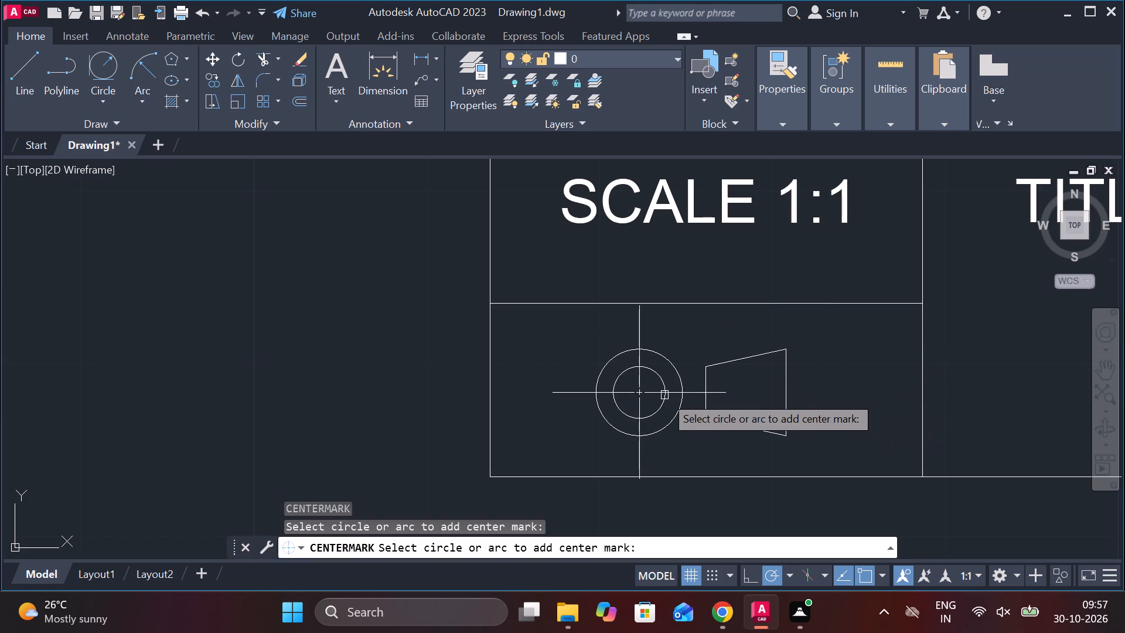
{"action": "key", "text": "Escape"}
Shorten the centre mark's top, left and bottom extensions and stretch its right extension through and just past the trapezoid.
{"action": "left_click", "coordinate": [636, 334]}
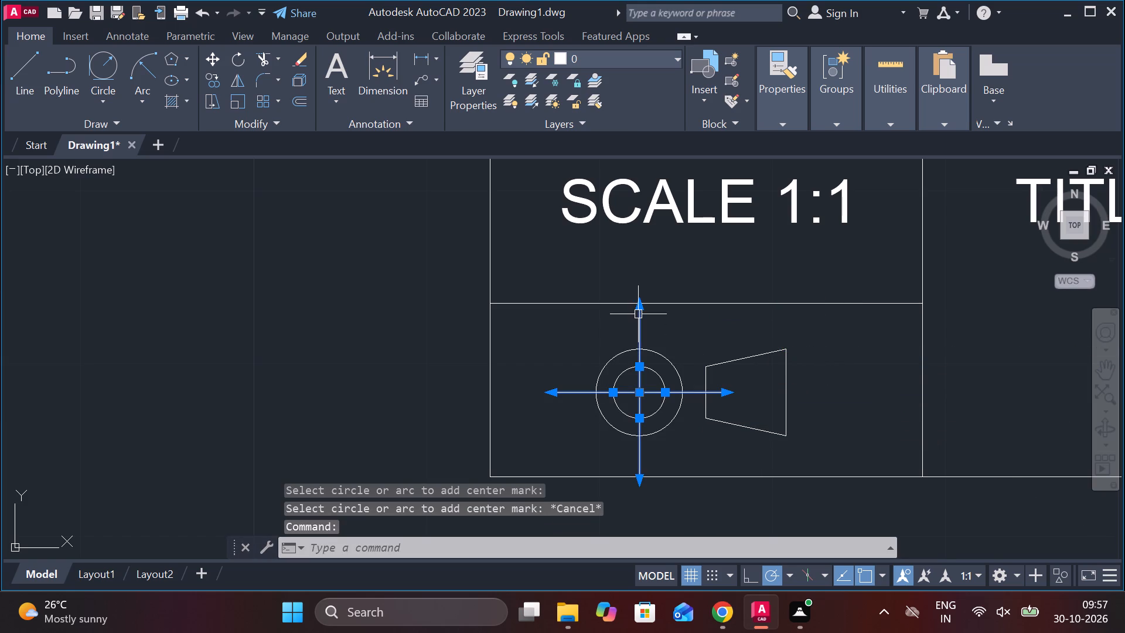
{"action": "left_click", "coordinate": [640, 306]}
{"action": "left_click", "coordinate": [643, 324]}
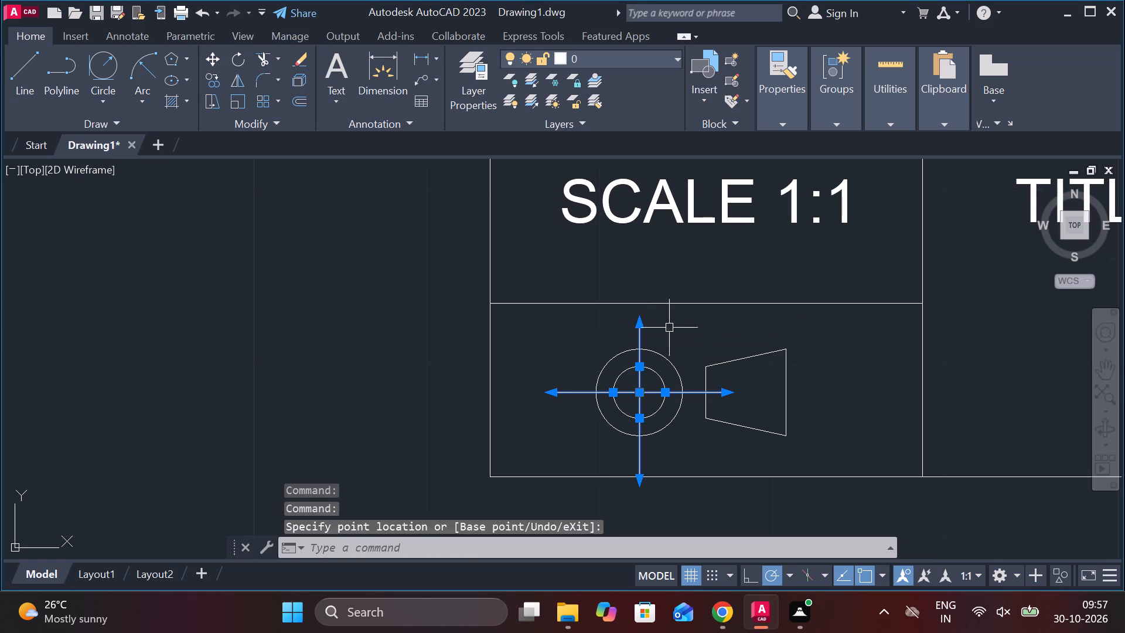
{"action": "key", "text": "Escape"}
{"action": "left_click", "coordinate": [564, 392]}
{"action": "left_click", "coordinate": [549, 394]}
{"action": "left_click", "coordinate": [554, 394]}
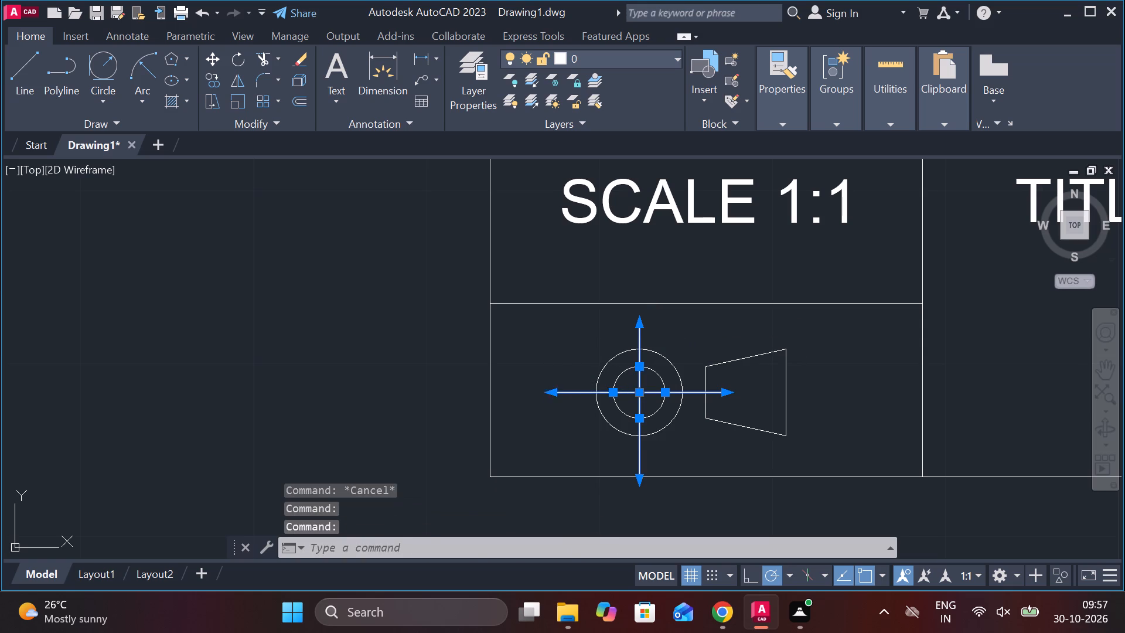
{"action": "left_click", "coordinate": [574, 396]}
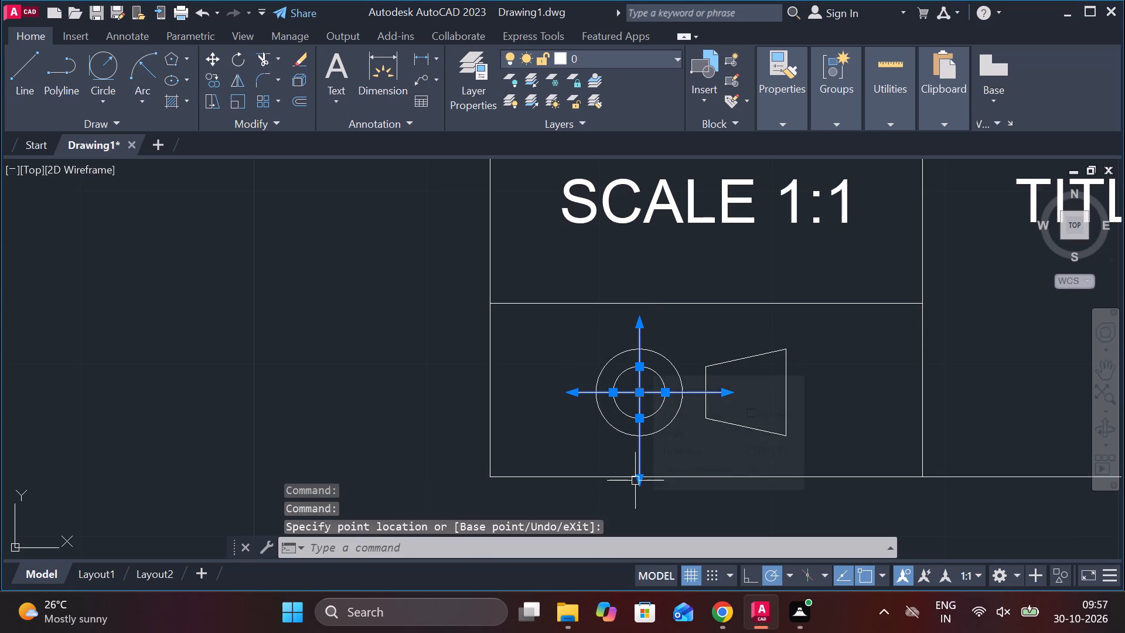
{"action": "left_click", "coordinate": [638, 481]}
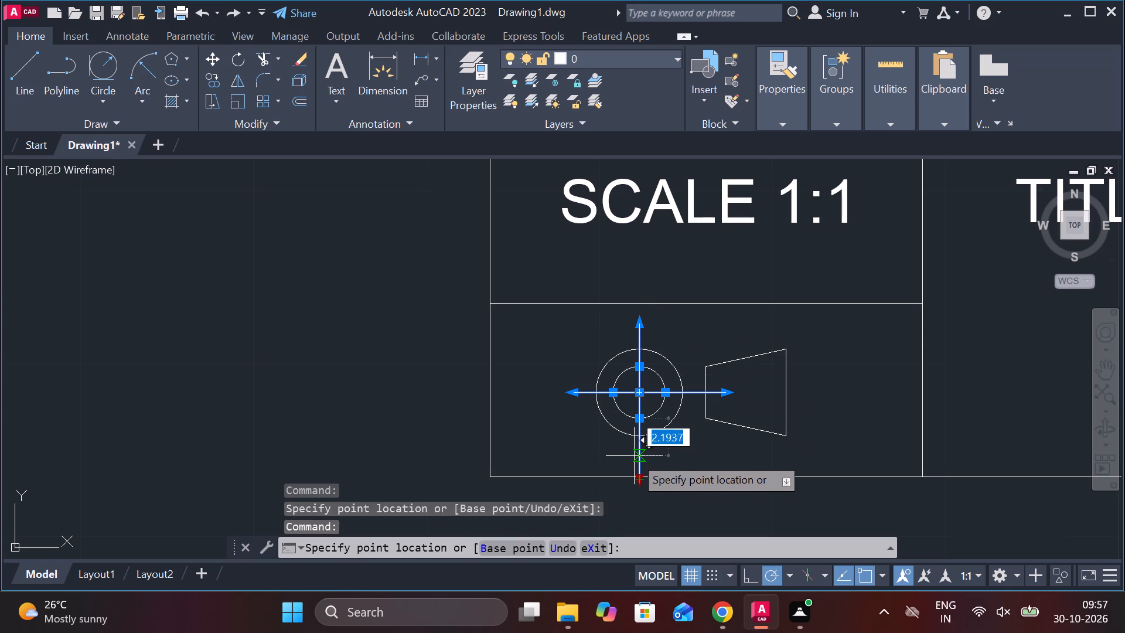
{"action": "left_click", "coordinate": [634, 456]}
{"action": "left_click", "coordinate": [722, 394]}
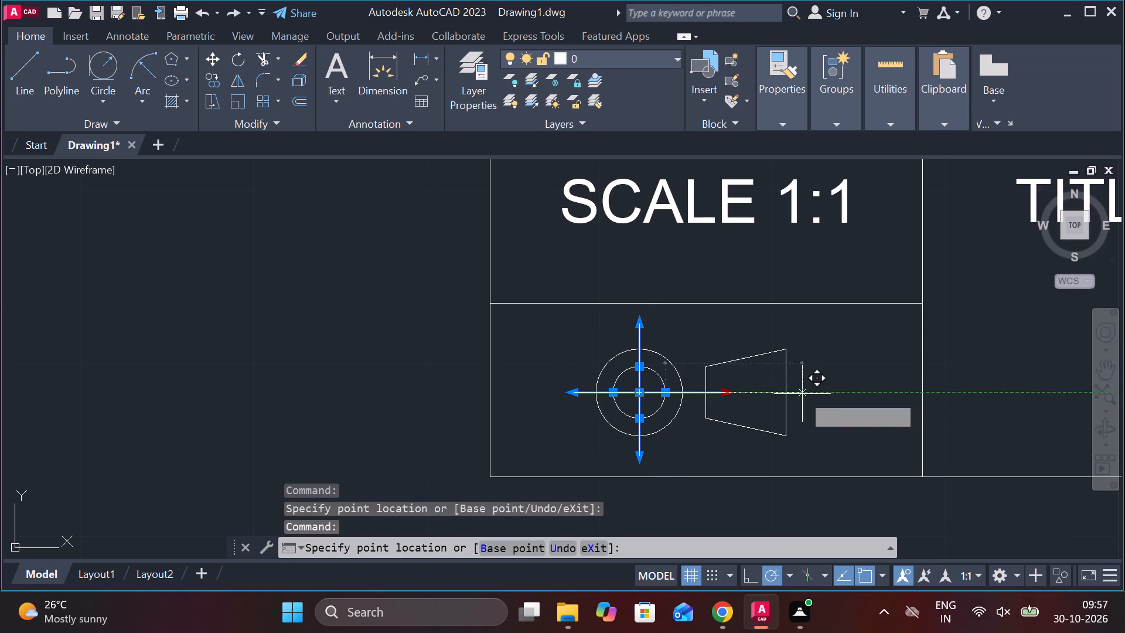
{"action": "left_click", "coordinate": [814, 394]}
{"action": "key", "text": "Escape"}
Replace the NAME placeholder in the large cell above the title with AUTO CAD at text height 10.
{"action": "scroll", "coordinate": [852, 403], "scroll_direction": "down", "scroll_amount": 1}
{"action": "scroll", "coordinate": [901, 418], "scroll_direction": "down", "scroll_amount": 1}
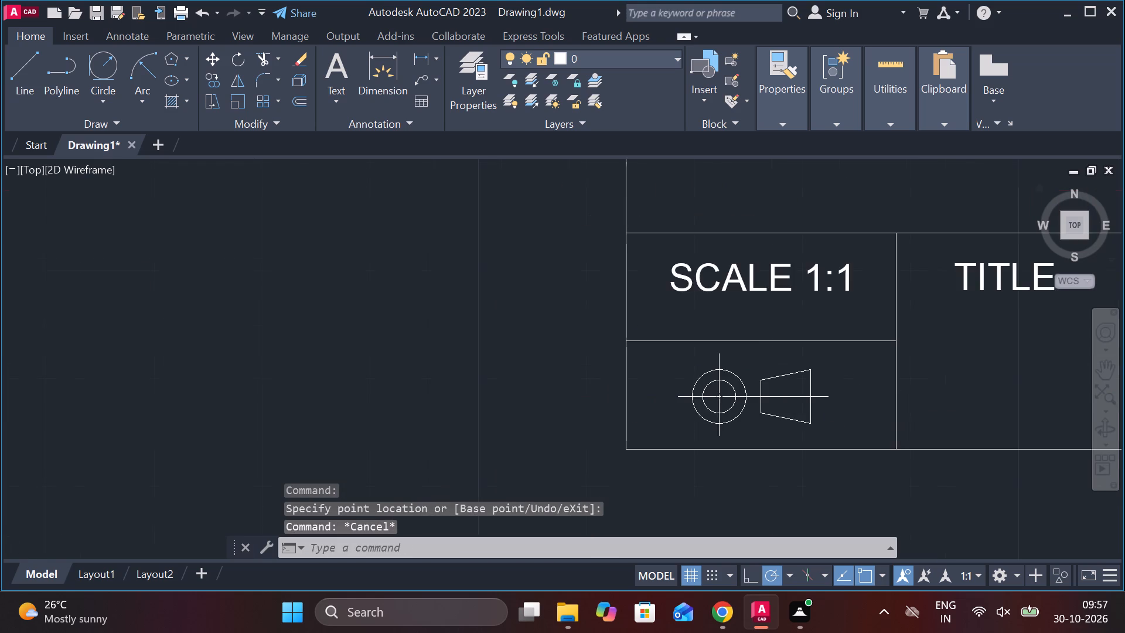
{"action": "middle_click_drag", "start_coordinate": [899, 418], "coordinate": [502, 492]}
{"action": "middle_click_drag", "start_coordinate": [569, 423], "coordinate": [534, 471]}
{"action": "double_click", "coordinate": [624, 271]}
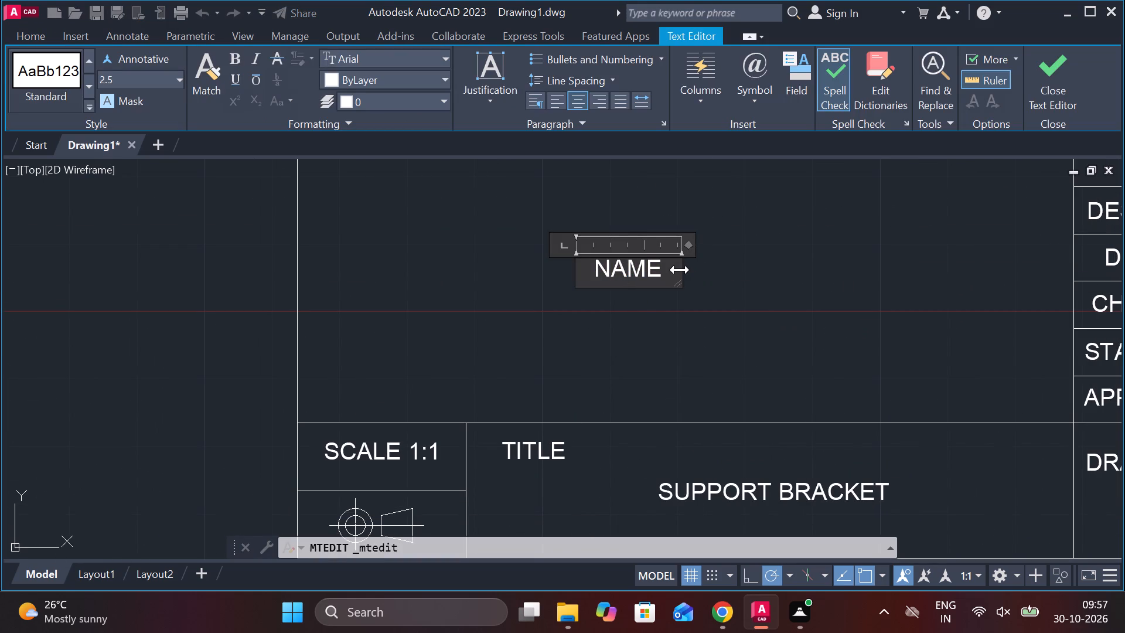
{"action": "left_click_drag", "start_coordinate": [680, 270], "coordinate": [1040, 271]}
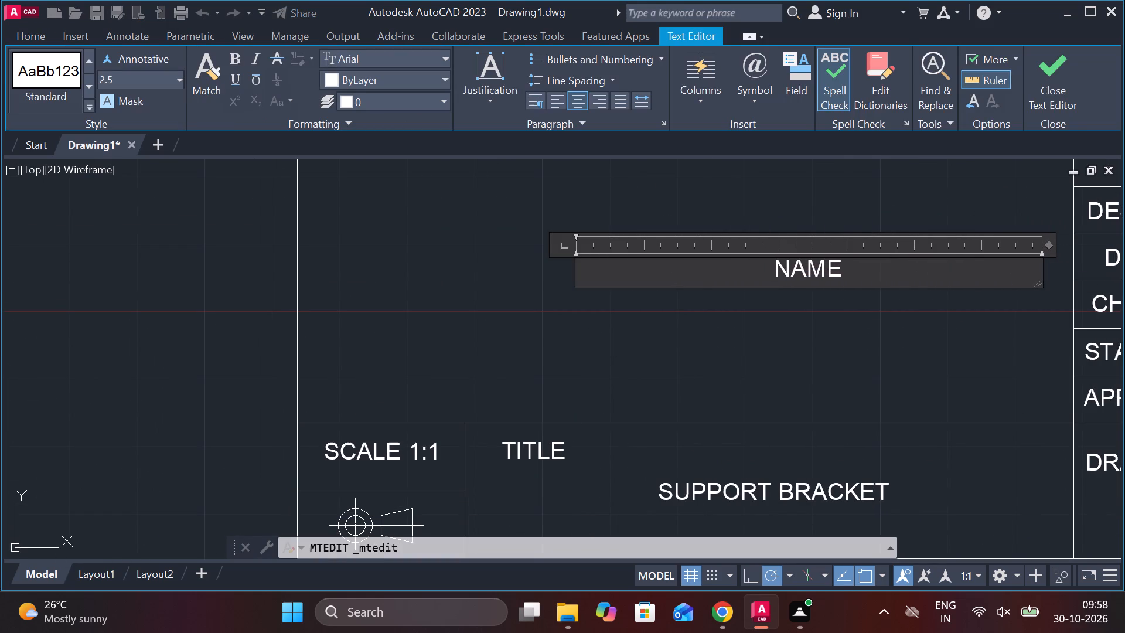
{"action": "left_click", "coordinate": [899, 266]}
{"action": "left_click_drag", "start_coordinate": [870, 280], "coordinate": [747, 269]}
{"action": "left_click", "coordinate": [137, 78]}
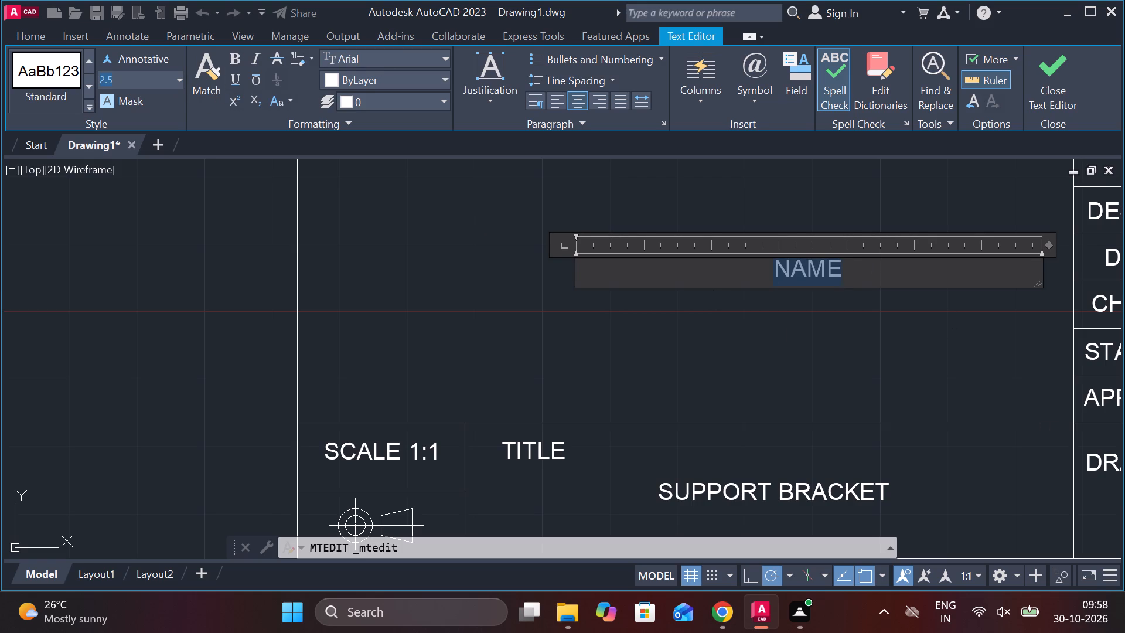
{"action": "type", "text": "10"}
{"action": "key", "text": "Return"}
{"action": "type", "text": "AUTO CAD"}
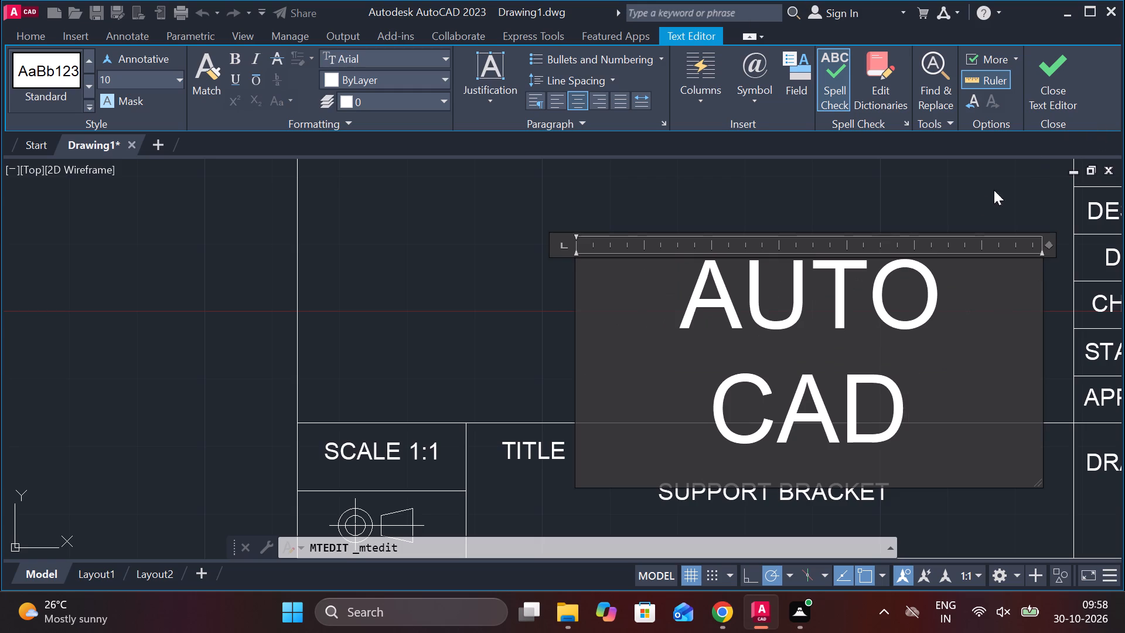
Widen the AUTO CAD text frame so both words fit on one line.
{"action": "middle_click_drag", "start_coordinate": [978, 196], "coordinate": [545, 165]}
{"action": "left_click_drag", "start_coordinate": [608, 274], "coordinate": [617, 274]}
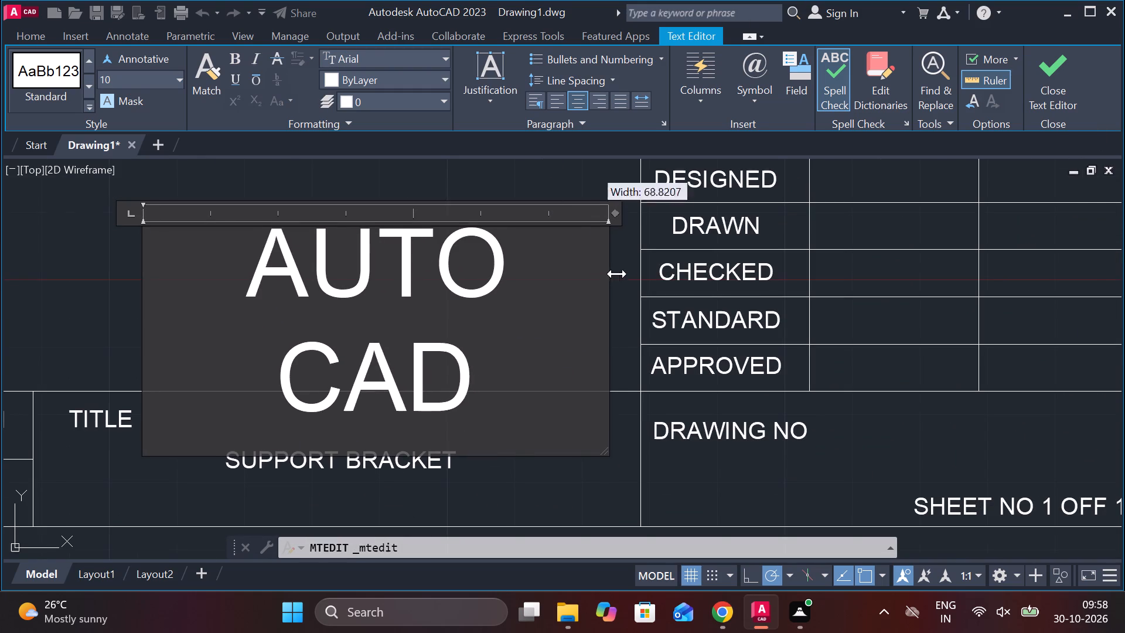
{"action": "left_click_drag", "start_coordinate": [617, 274], "coordinate": [627, 274]}
{"action": "left_click_drag", "start_coordinate": [633, 274], "coordinate": [660, 273]}
Move the AUTO CAD text about 19 units left to centre it in its cell.
{"action": "scroll", "coordinate": [547, 239], "scroll_direction": "down", "scroll_amount": 2}
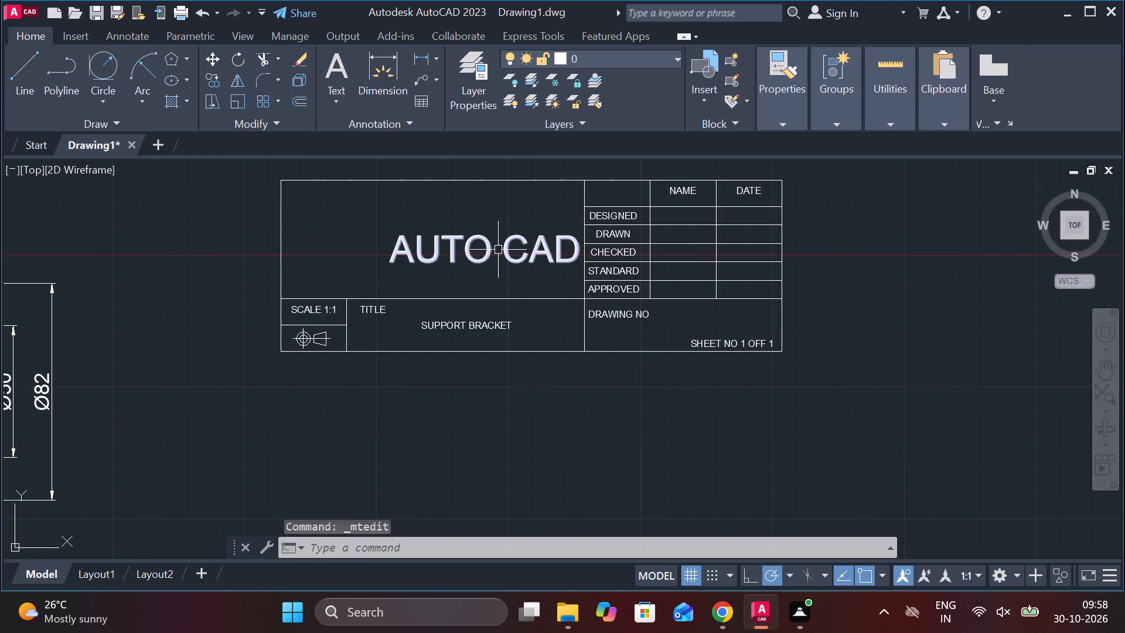
{"action": "left_click", "coordinate": [487, 250]}
{"action": "left_click", "coordinate": [391, 237]}
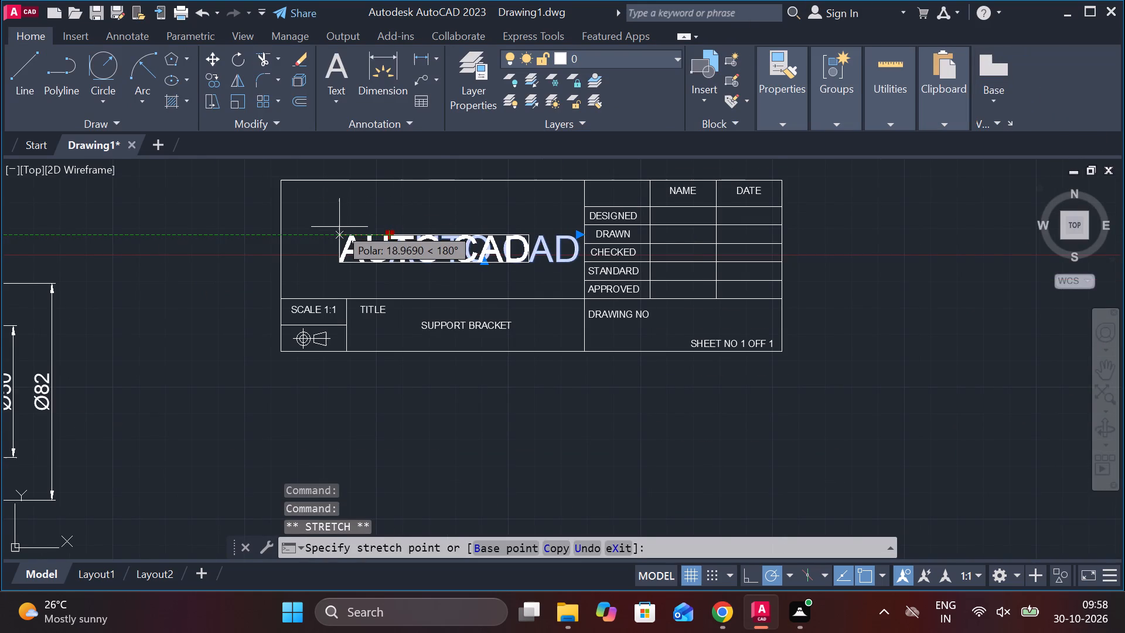
{"action": "left_click", "coordinate": [339, 222]}
{"action": "key", "text": "grave"}
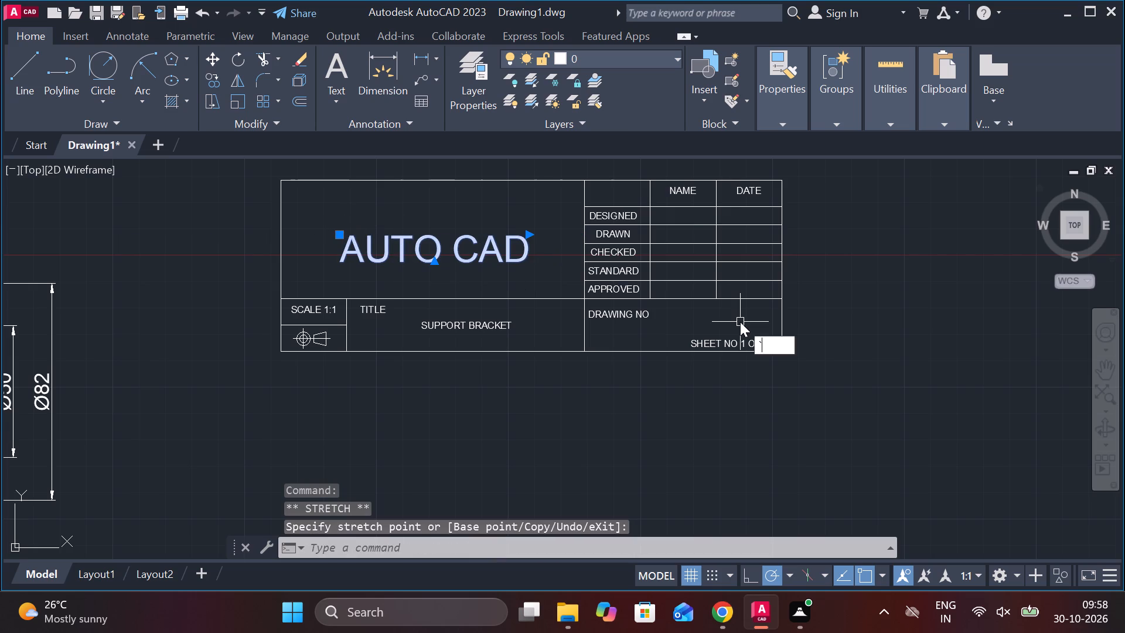
{"action": "key", "text": "Escape"}
Move the whole title block about 134 units at 240°, to the lower right of the bottom view.
{"action": "scroll", "coordinate": [899, 325], "scroll_direction": "down", "scroll_amount": 2}
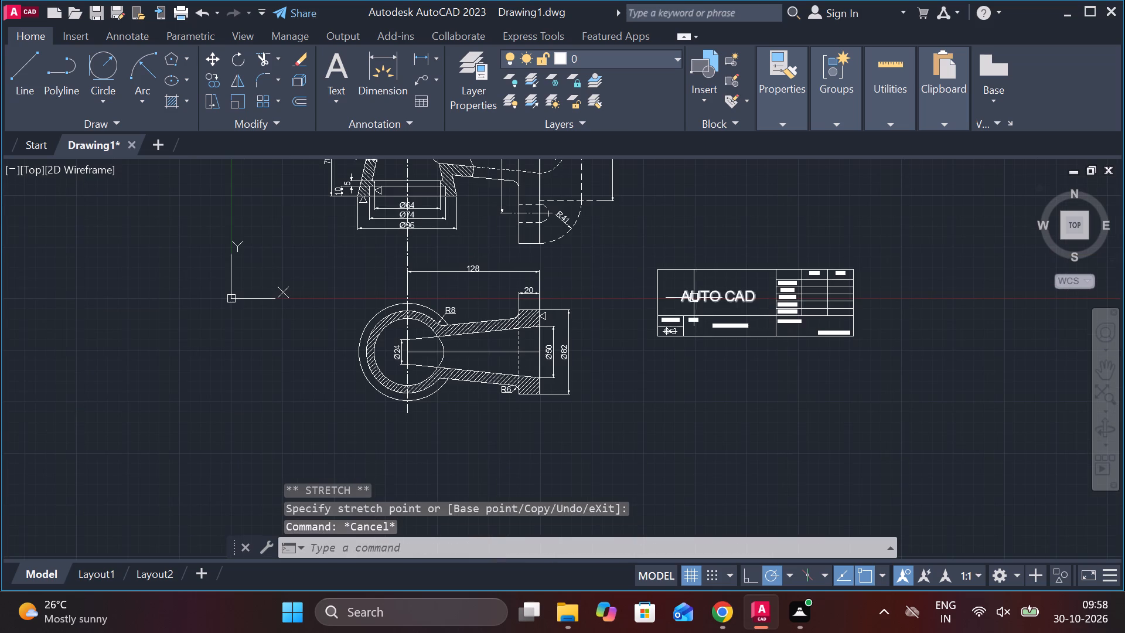
{"action": "left_click", "coordinate": [633, 261]}
{"action": "left_click", "coordinate": [908, 373]}
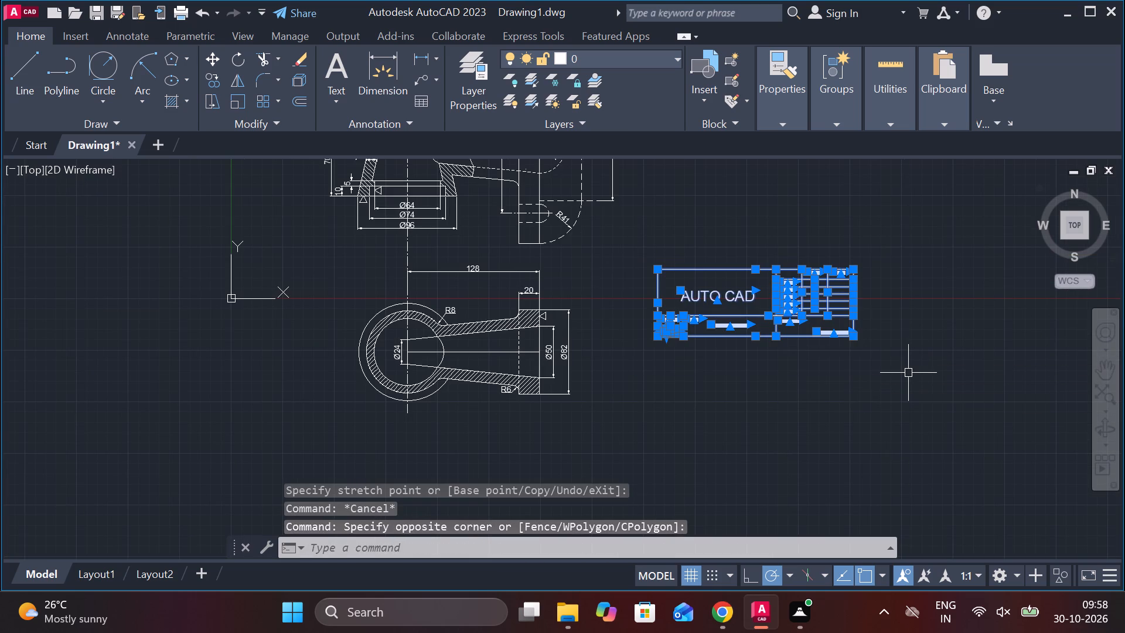
{"action": "key", "text": "m"}
{"action": "key", "text": "Return"}
{"action": "left_click", "coordinate": [861, 344]}
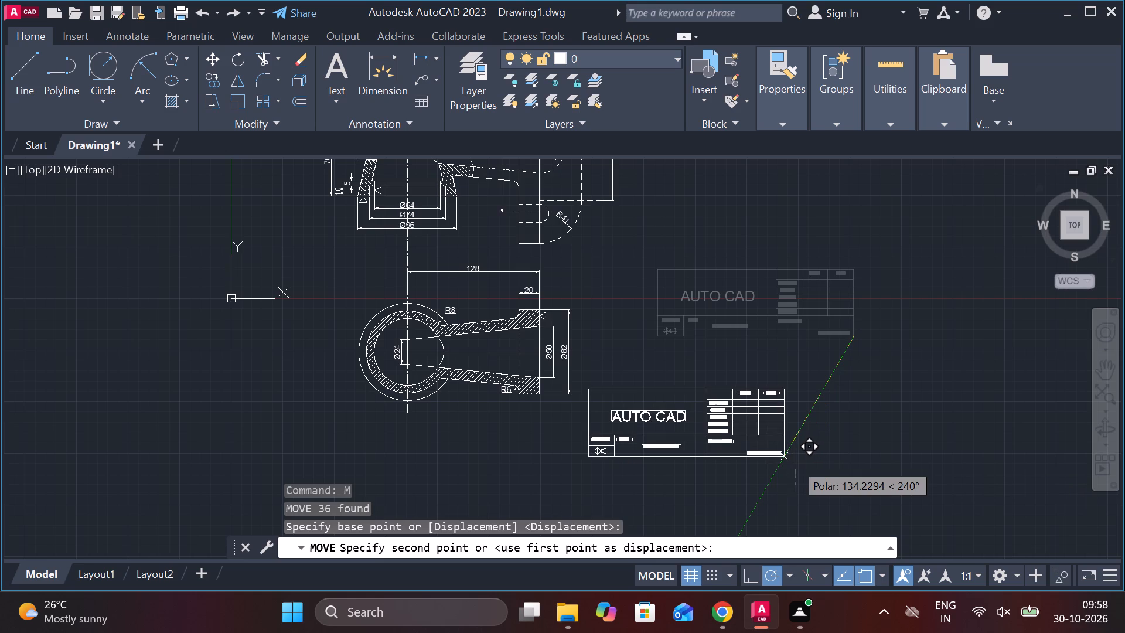
{"action": "left_click", "coordinate": [795, 462]}
Draw a border rectangle about 500 by 450 from the title block's bottom-right corner to above and left of both views.
{"action": "scroll", "coordinate": [865, 423], "scroll_direction": "down", "scroll_amount": 1}
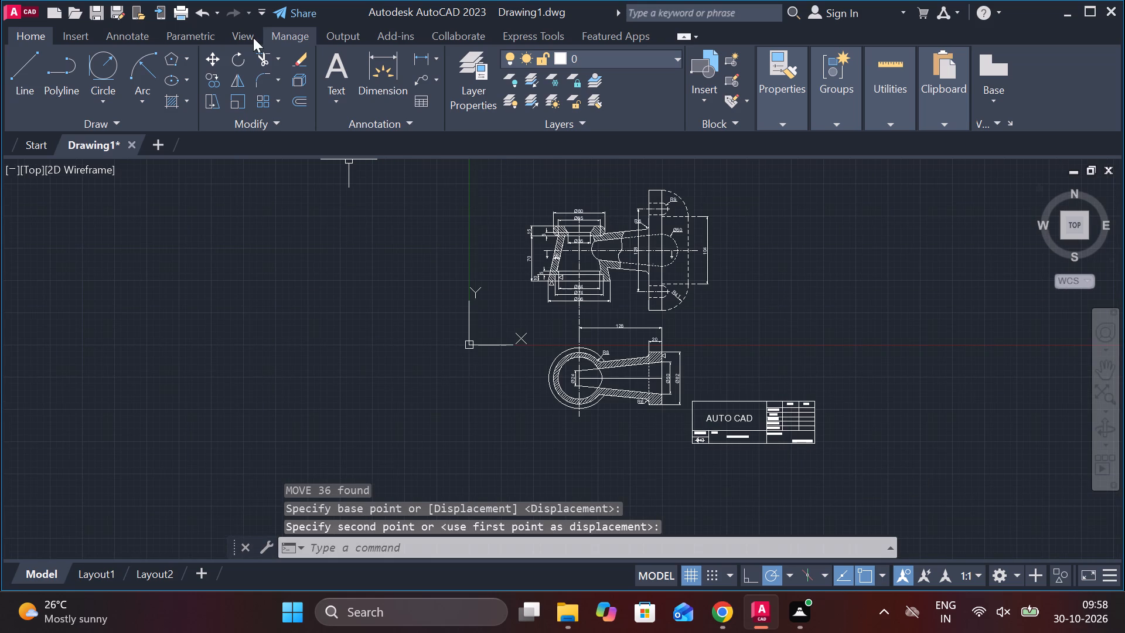
{"action": "left_click", "coordinate": [188, 55]}
{"action": "left_click", "coordinate": [197, 84]}
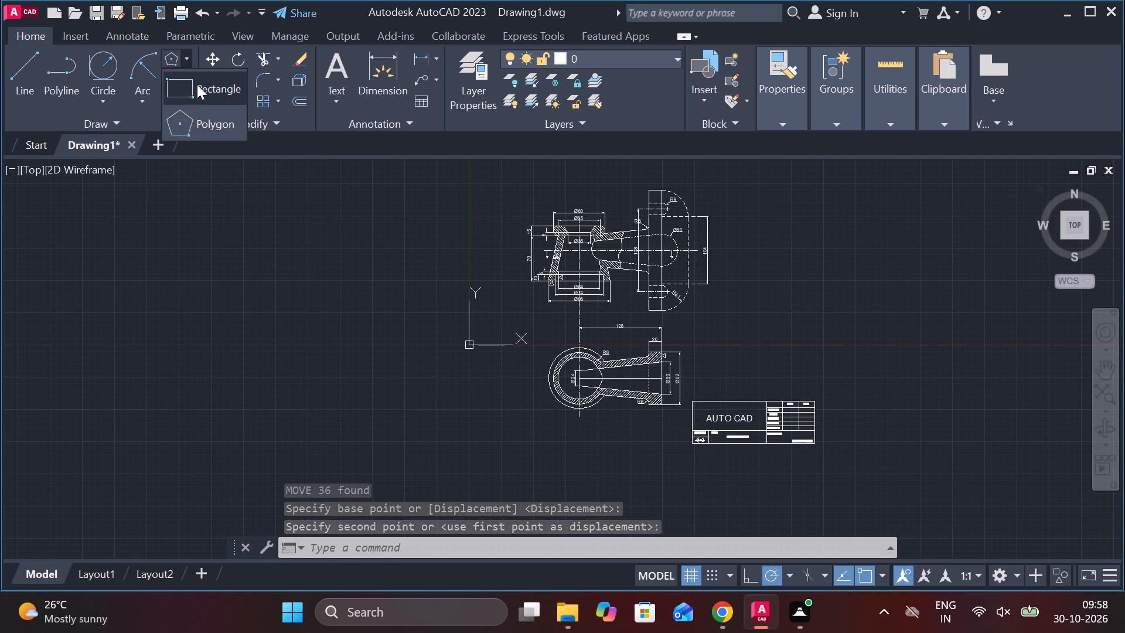
{"action": "scroll", "coordinate": [874, 474], "scroll_direction": "up", "scroll_amount": 2}
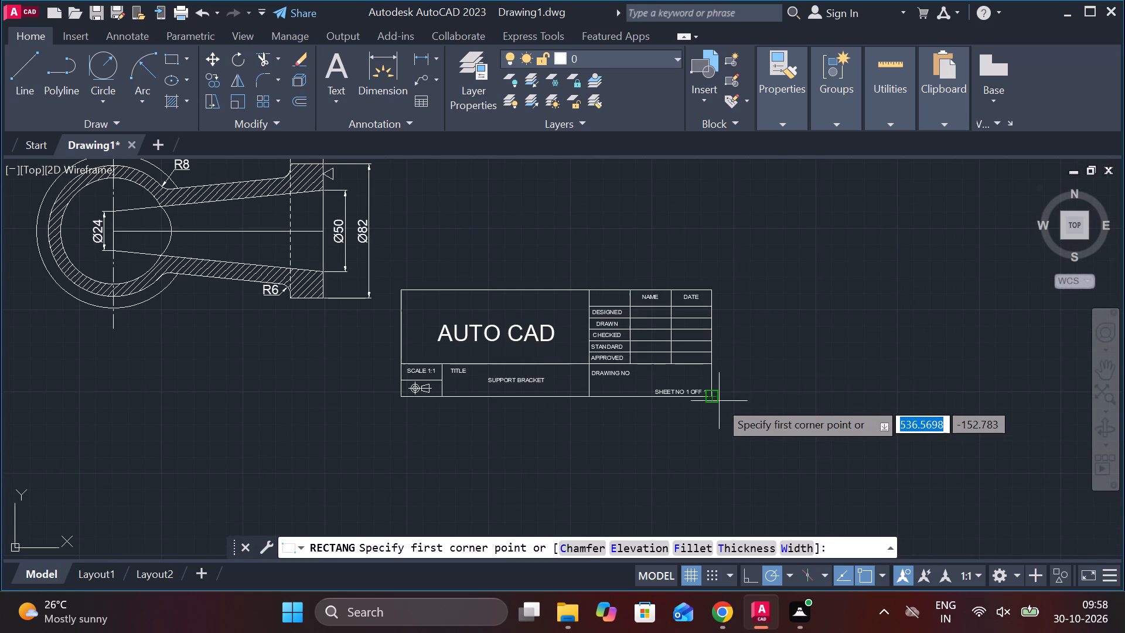
{"action": "left_click", "coordinate": [719, 401]}
{"action": "scroll", "coordinate": [741, 344], "scroll_direction": "down", "scroll_amount": 1}
{"action": "scroll", "coordinate": [595, 274], "scroll_direction": "down", "scroll_amount": 2}
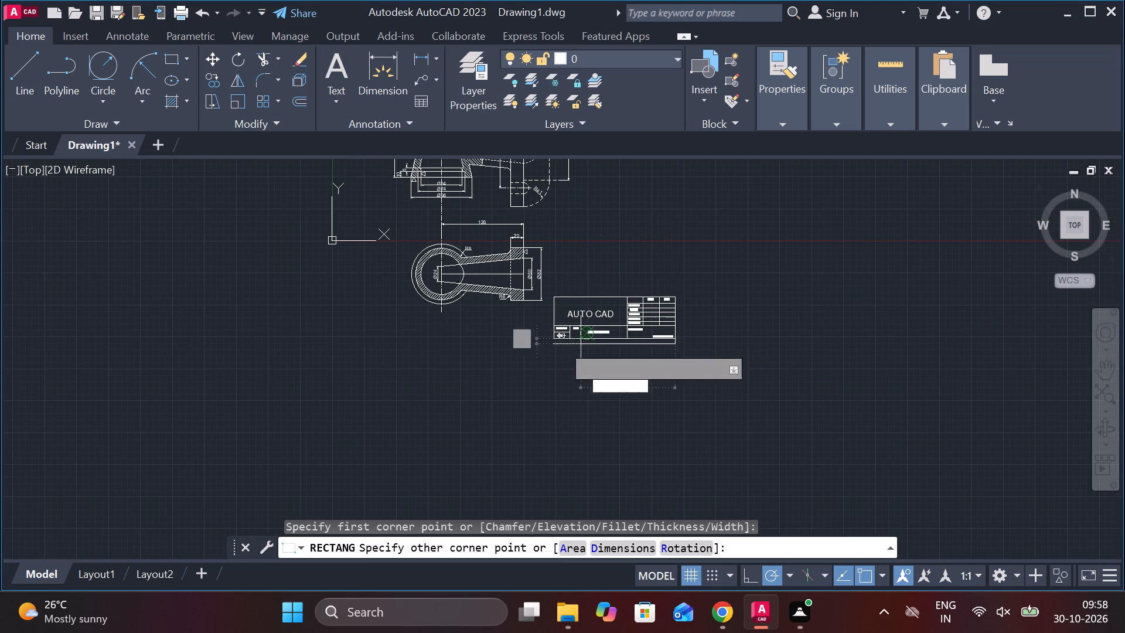
{"action": "middle_click_drag", "start_coordinate": [413, 306], "coordinate": [531, 503]}
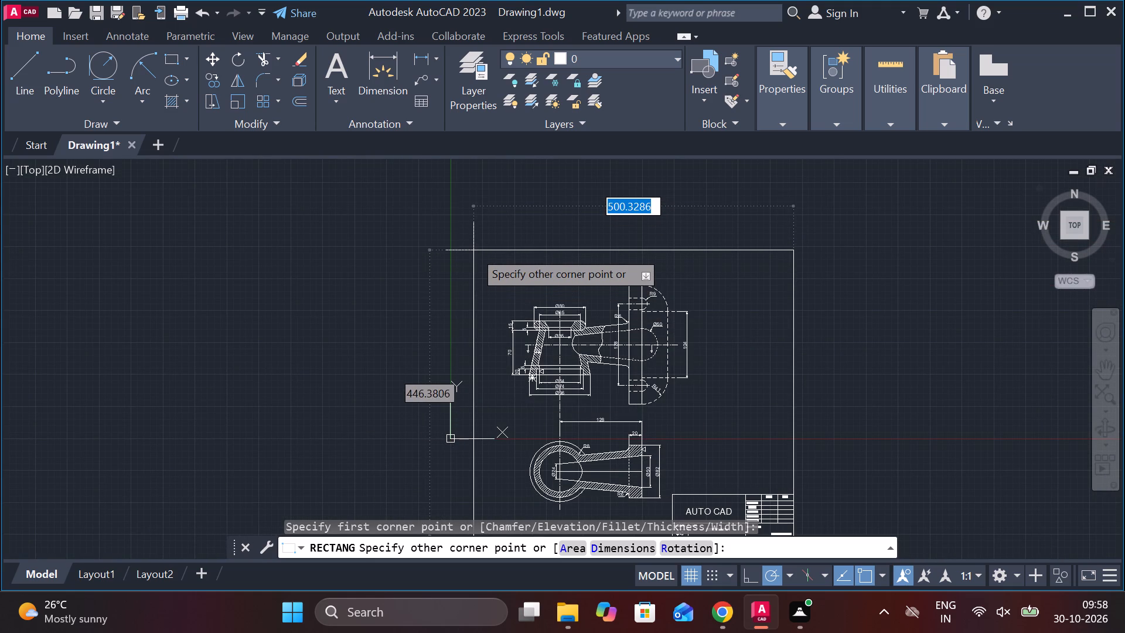
{"action": "left_click", "coordinate": [473, 246]}
Add the heading SUPPORT BRACKET at text height 10 inside the border above the upper view, with its frame narrowed to the text.
{"action": "scroll", "coordinate": [706, 277], "scroll_direction": "up", "scroll_amount": 2}
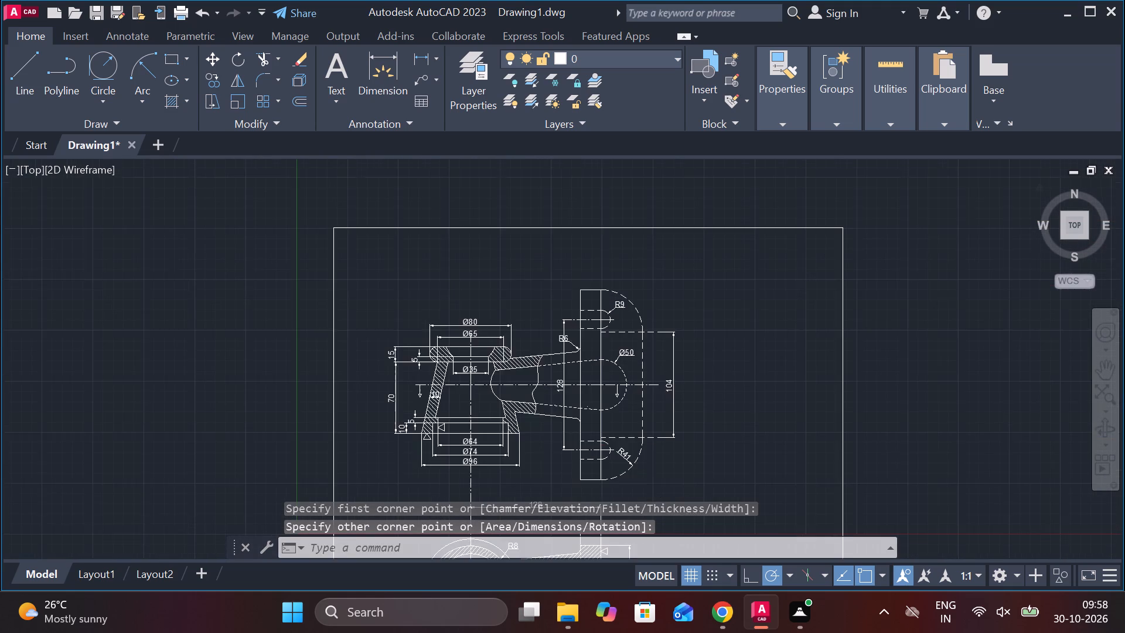
{"action": "middle_click_drag", "start_coordinate": [714, 278], "coordinate": [793, 370]}
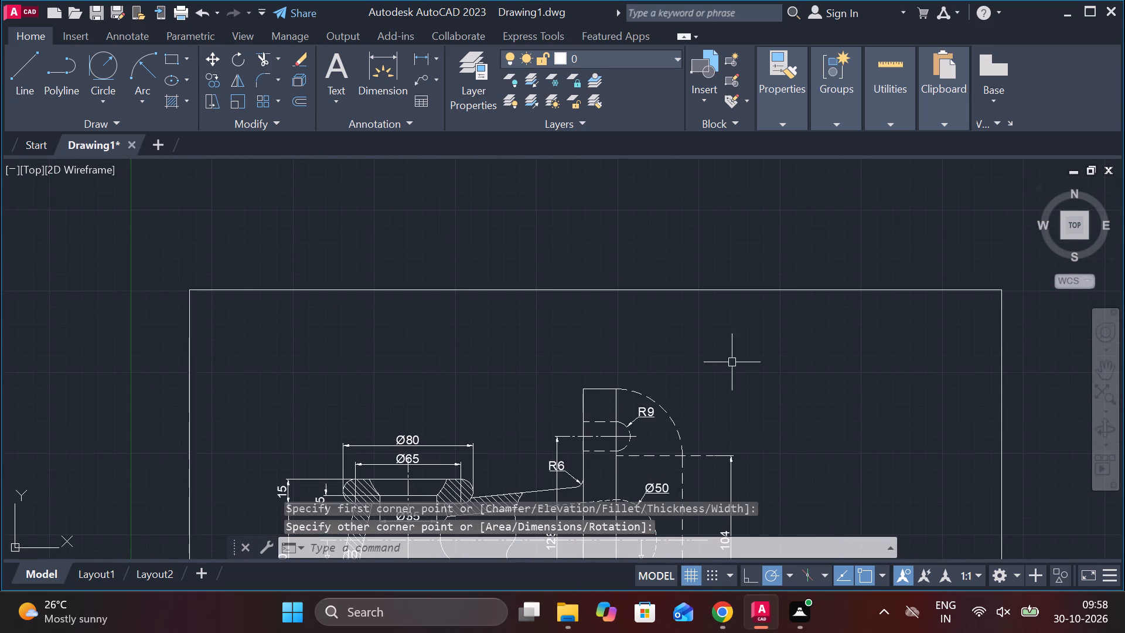
{"action": "type", "text": "MT"}
{"action": "key", "text": "space"}
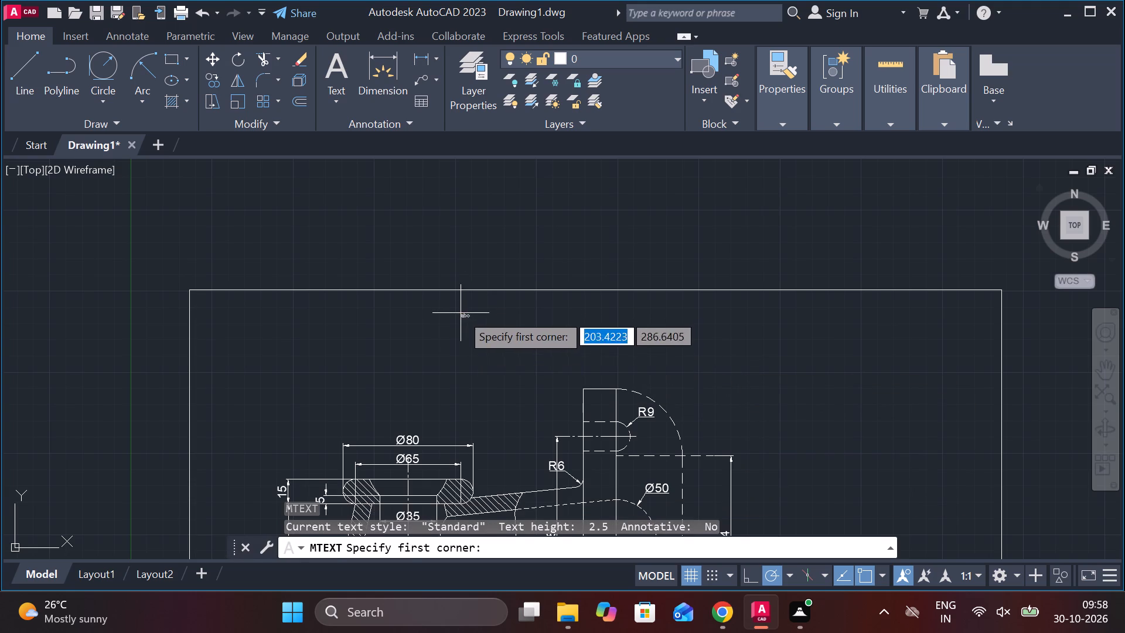
{"action": "left_click", "coordinate": [461, 313]}
{"action": "left_click", "coordinate": [878, 360]}
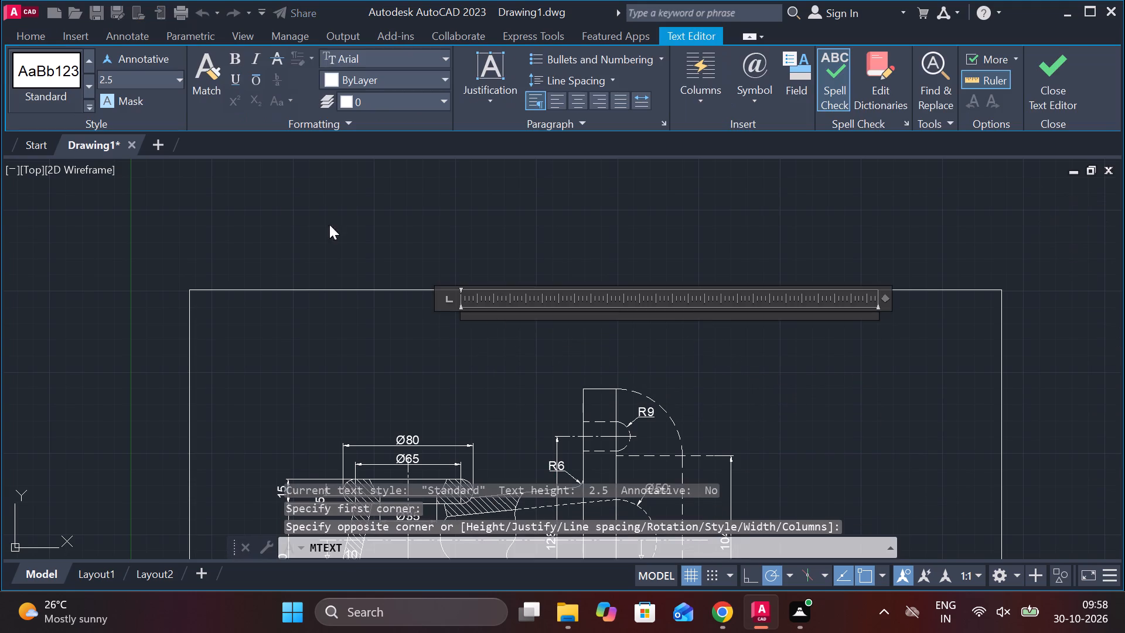
{"action": "left_click", "coordinate": [120, 73]}
{"action": "type", "text": "10"}
{"action": "key", "text": "Return"}
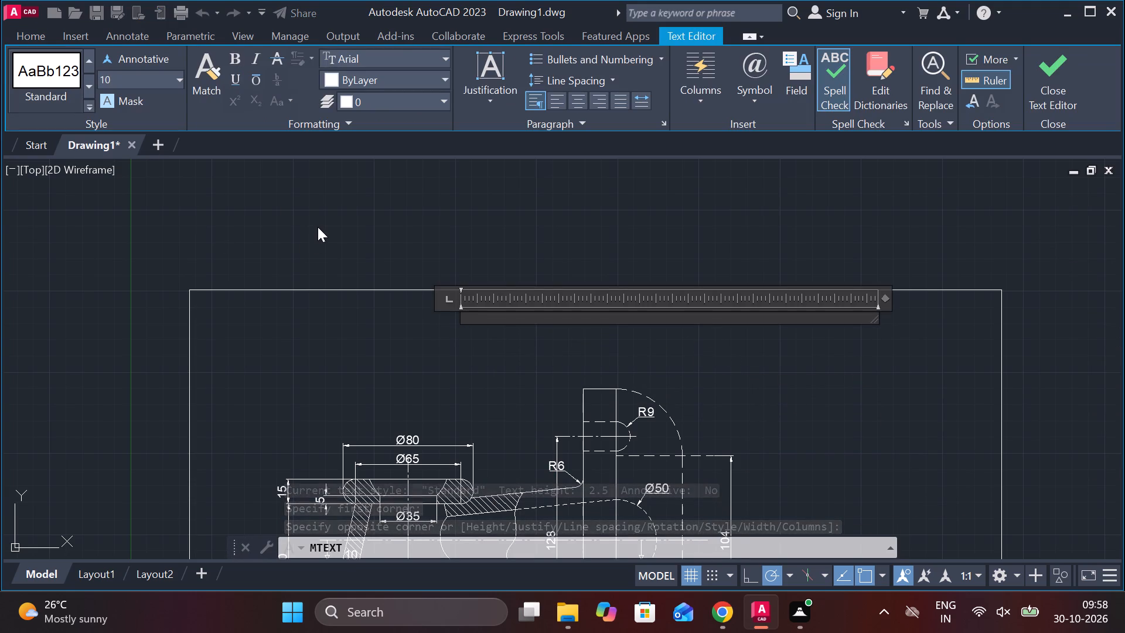
{"action": "type", "text": "SU"}
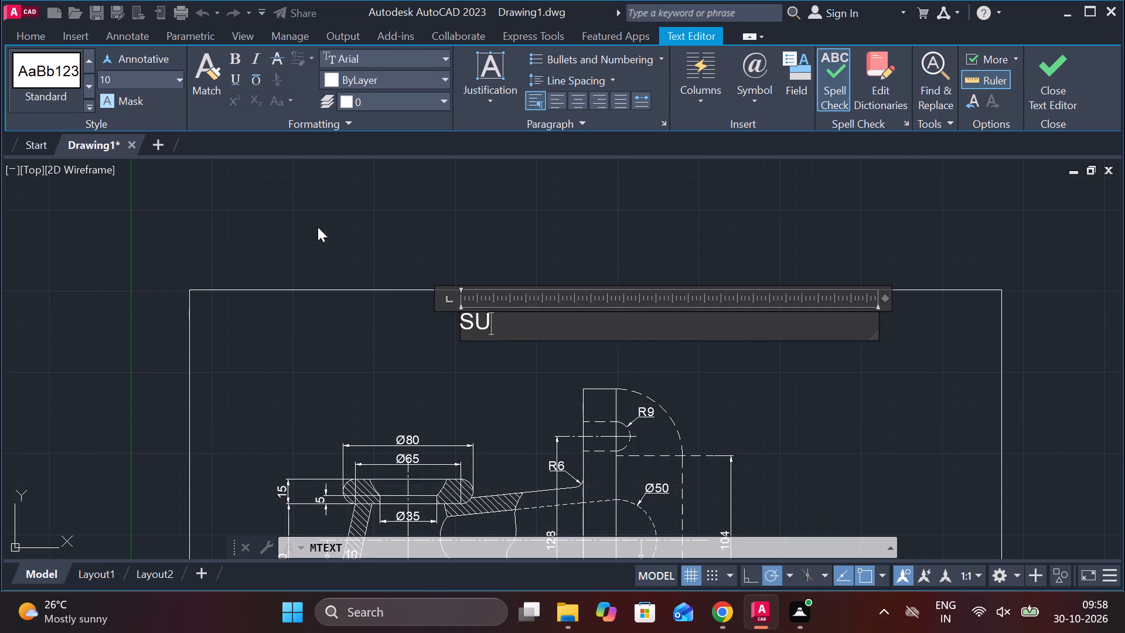
{"action": "type", "text": "PPORT BRACKET"}
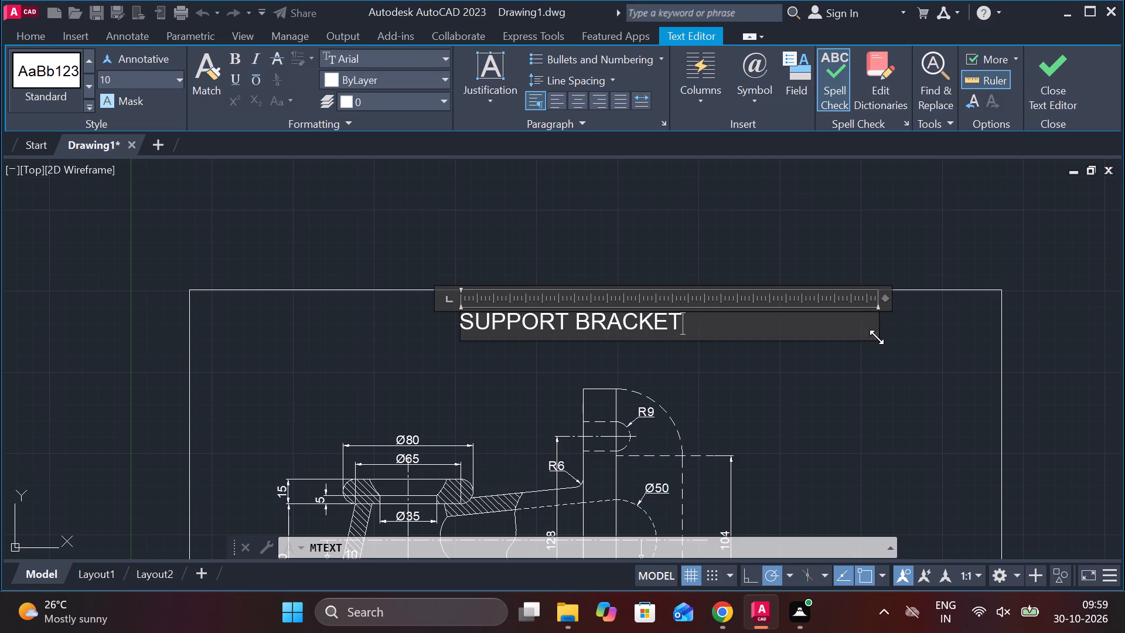
{"action": "left_click_drag", "start_coordinate": [877, 323], "coordinate": [694, 323]}
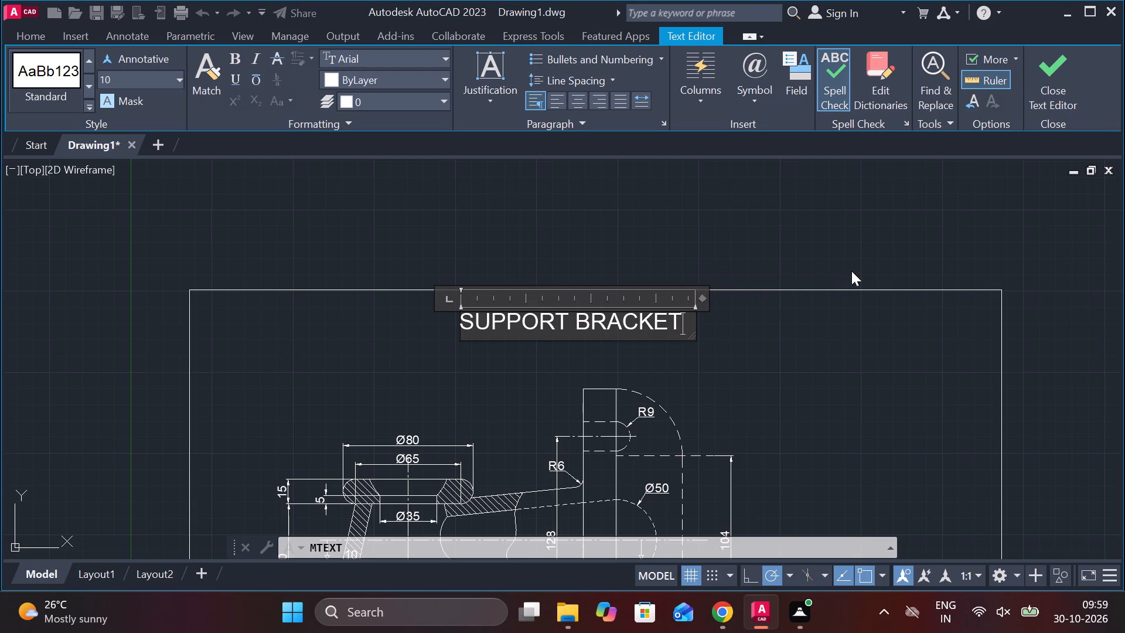
{"action": "left_click", "coordinate": [1060, 77]}
Move the SUPPORT BRACKET heading slightly down, away from the border's top edge.
{"action": "left_click", "coordinate": [588, 314]}
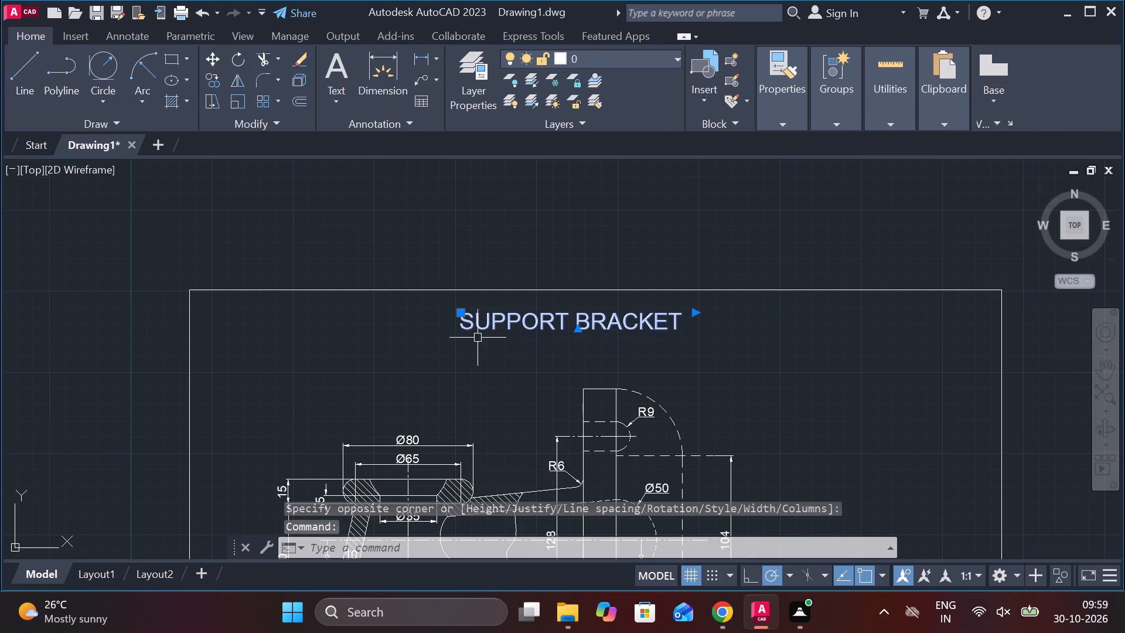
{"action": "left_click", "coordinate": [461, 313]}
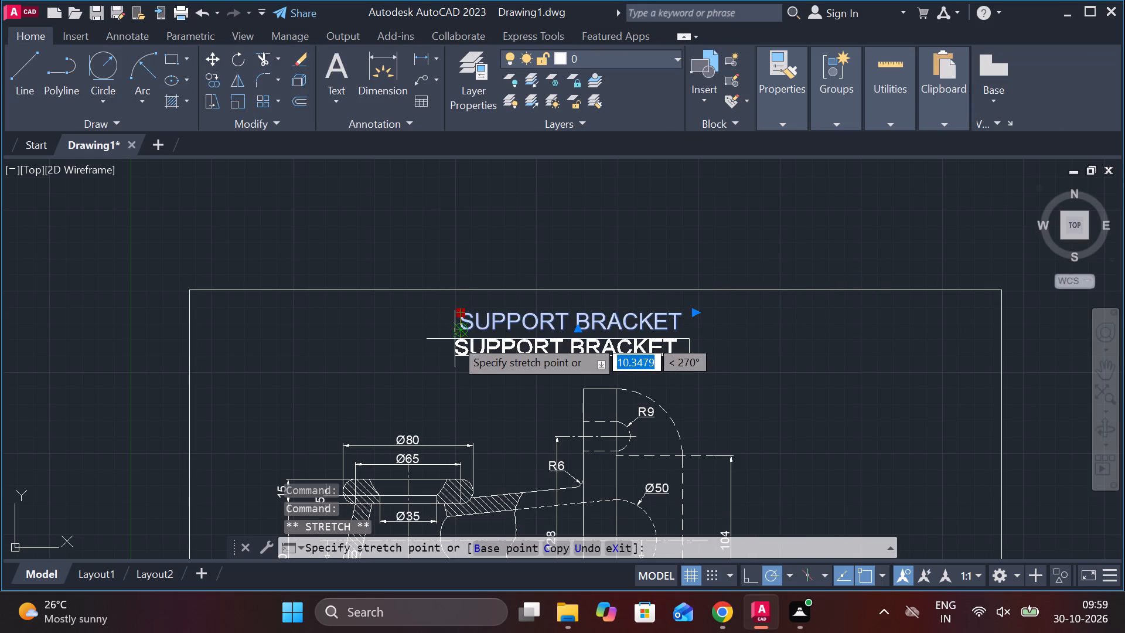
{"action": "left_click", "coordinate": [455, 339]}
{"action": "key", "text": "Escape"}
Save the drawing in Documents as SUPPORT BRACKET in AutoCAD 2018 Drawing format.
{"action": "scroll", "coordinate": [814, 429], "scroll_direction": "down", "scroll_amount": 3}
{"action": "middle_click_drag", "start_coordinate": [818, 446], "coordinate": [691, 289]}
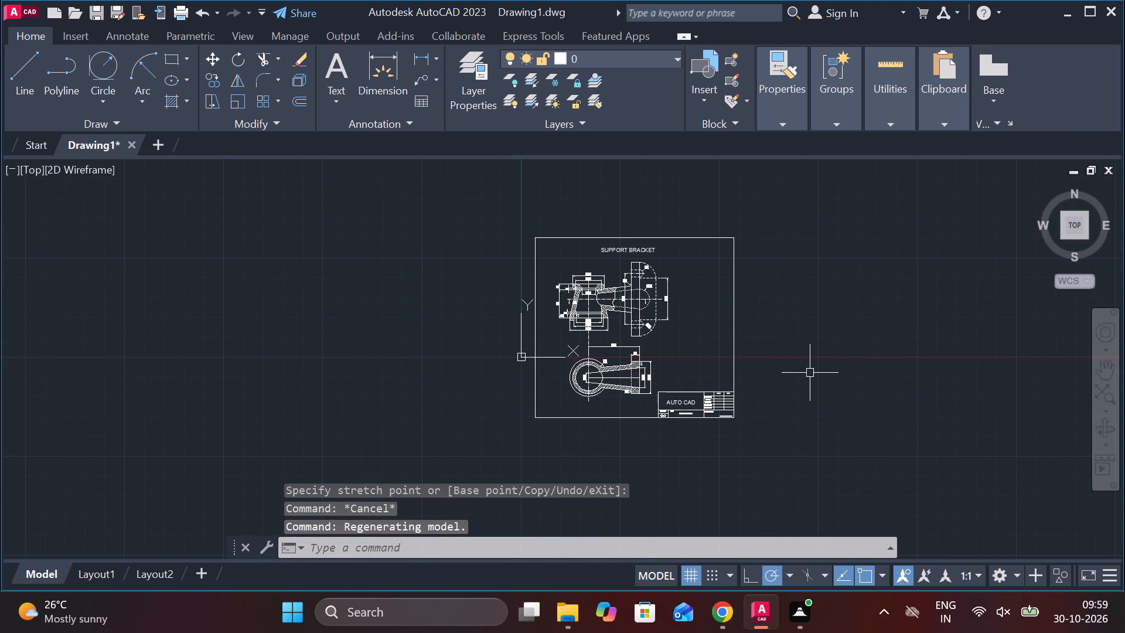
{"action": "key", "text": "ctrl+s"}
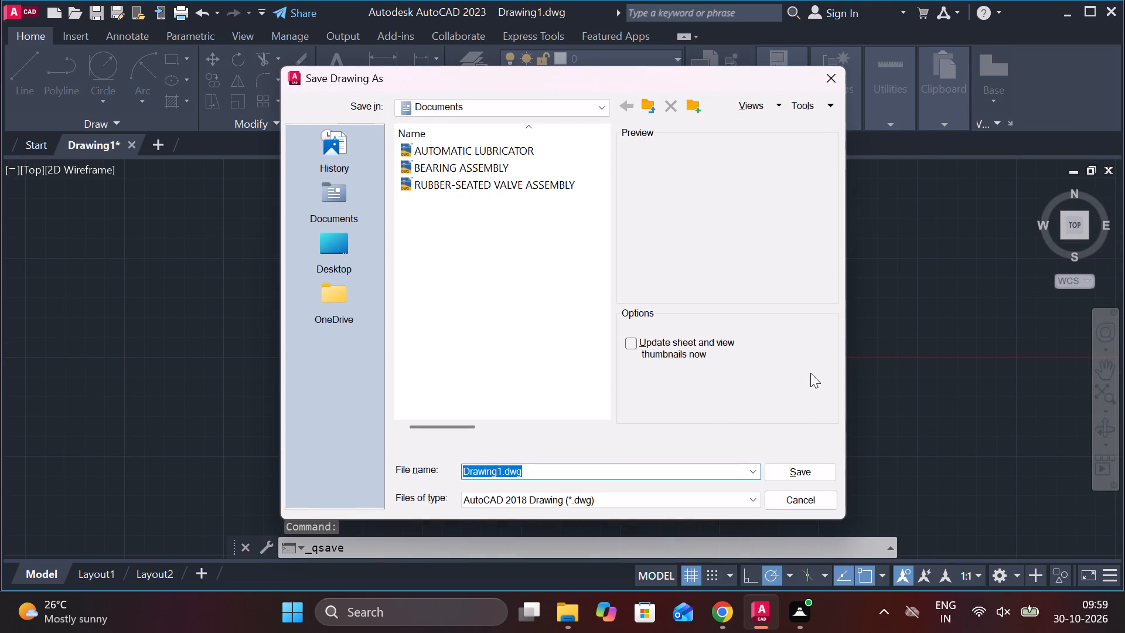
{"action": "type", "text": "SUPPORT BRACKET"}
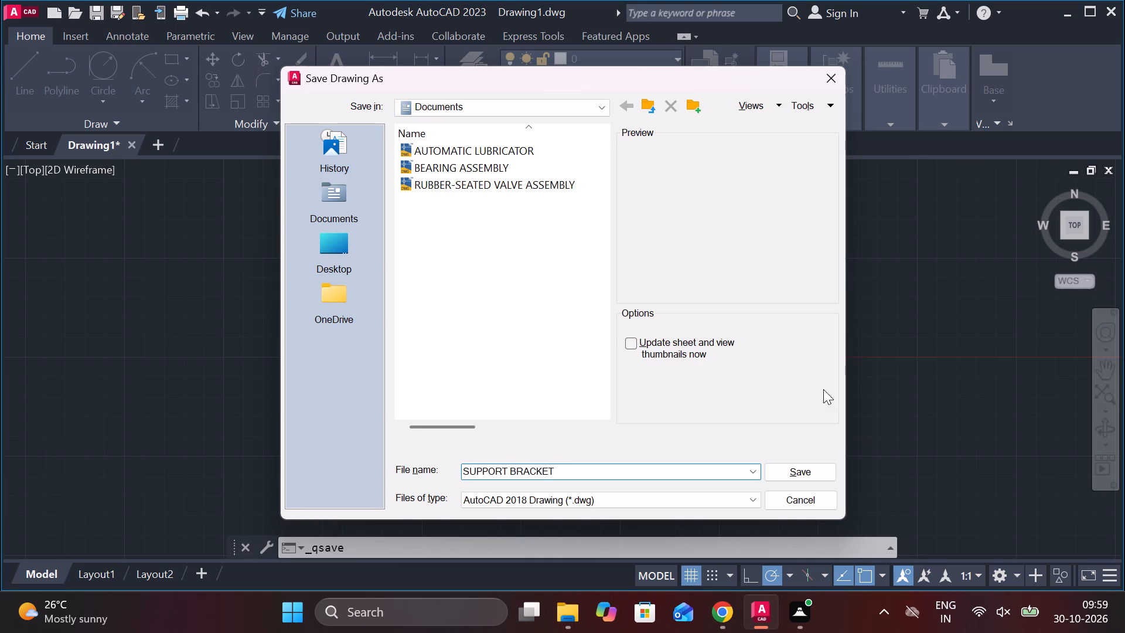
{"action": "left_click", "coordinate": [836, 464]}
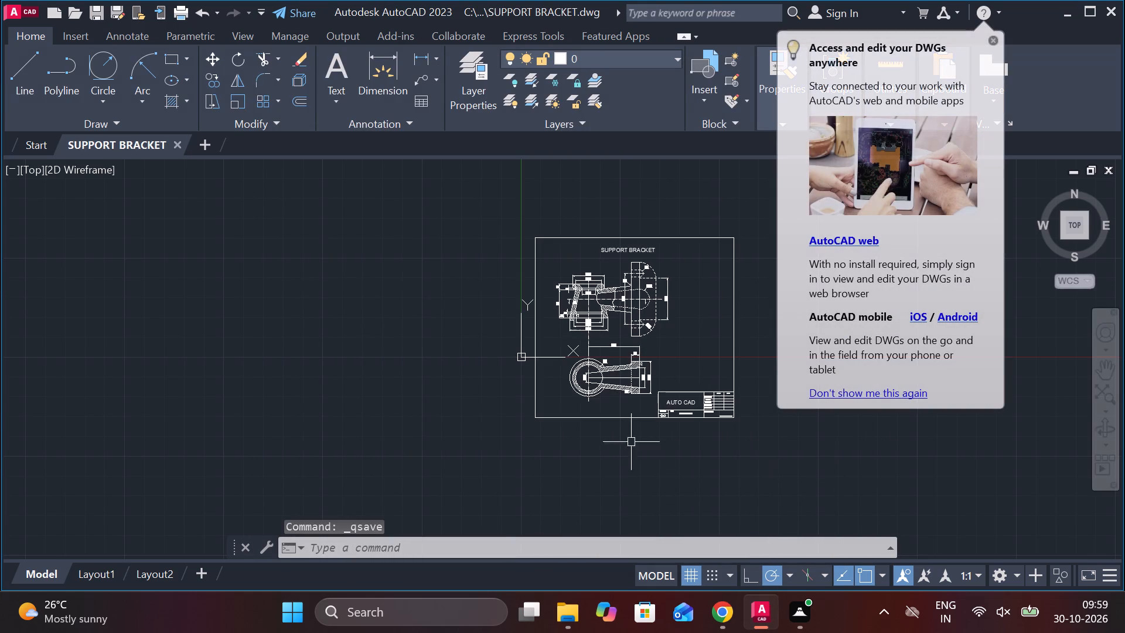
Save the SUPPORT BRACKET drawing again.
{"action": "type", "text": "LOG"}
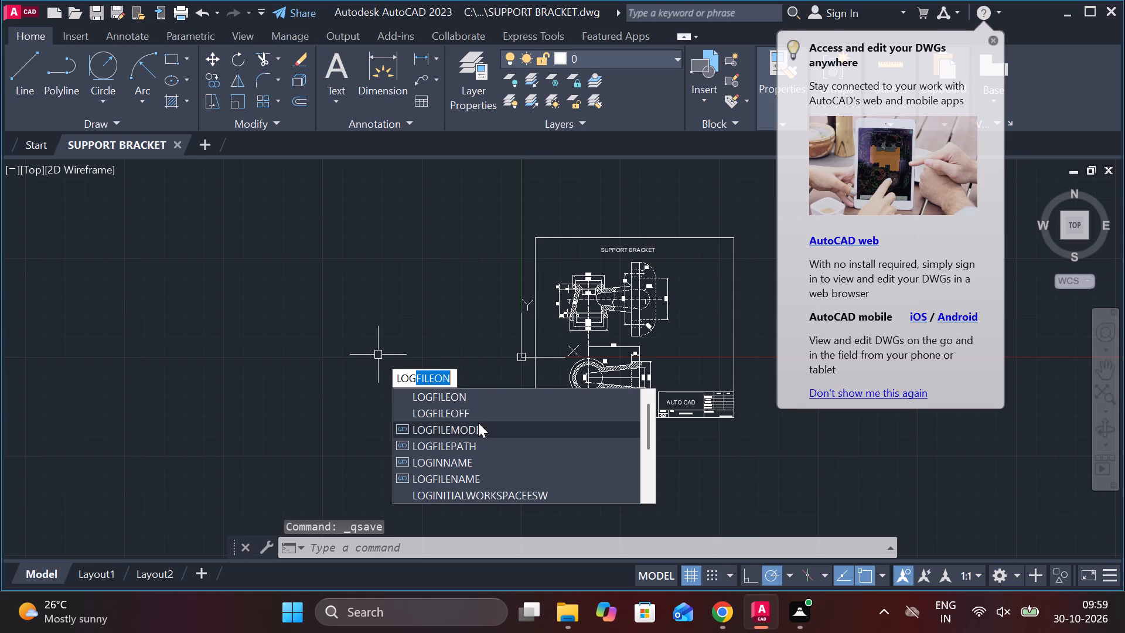
{"action": "left_click", "coordinate": [463, 418]}
{"action": "key", "text": "ctrl+s"}
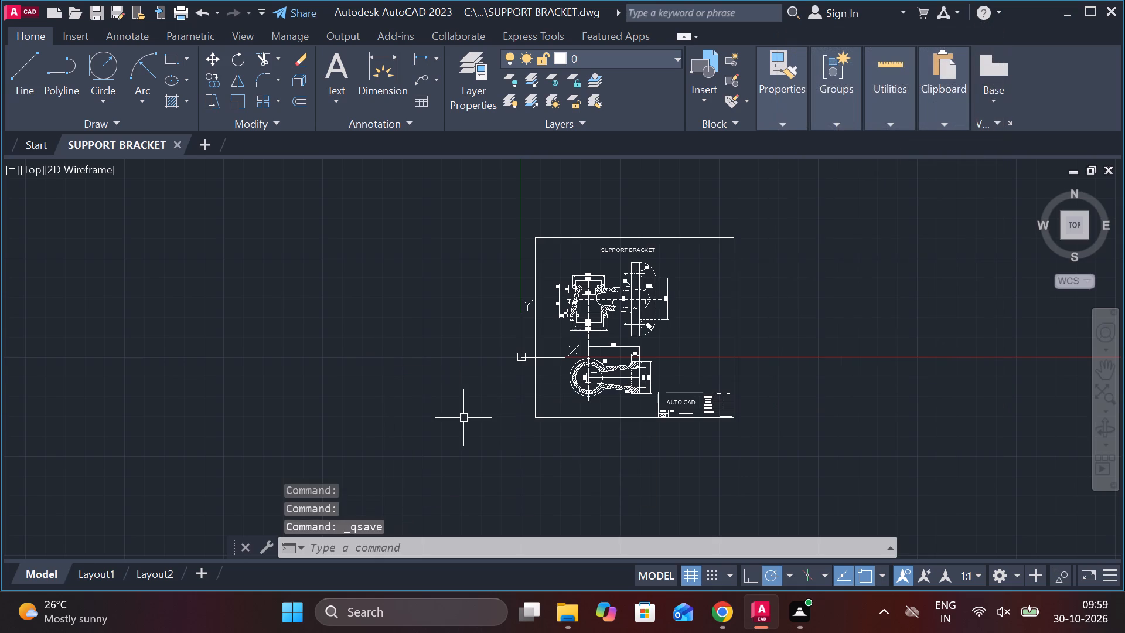
Start a plot of the model with the DWG To PDF.pc3 plotter and landscape orientation.
{"action": "type", "text": "PLOT"}
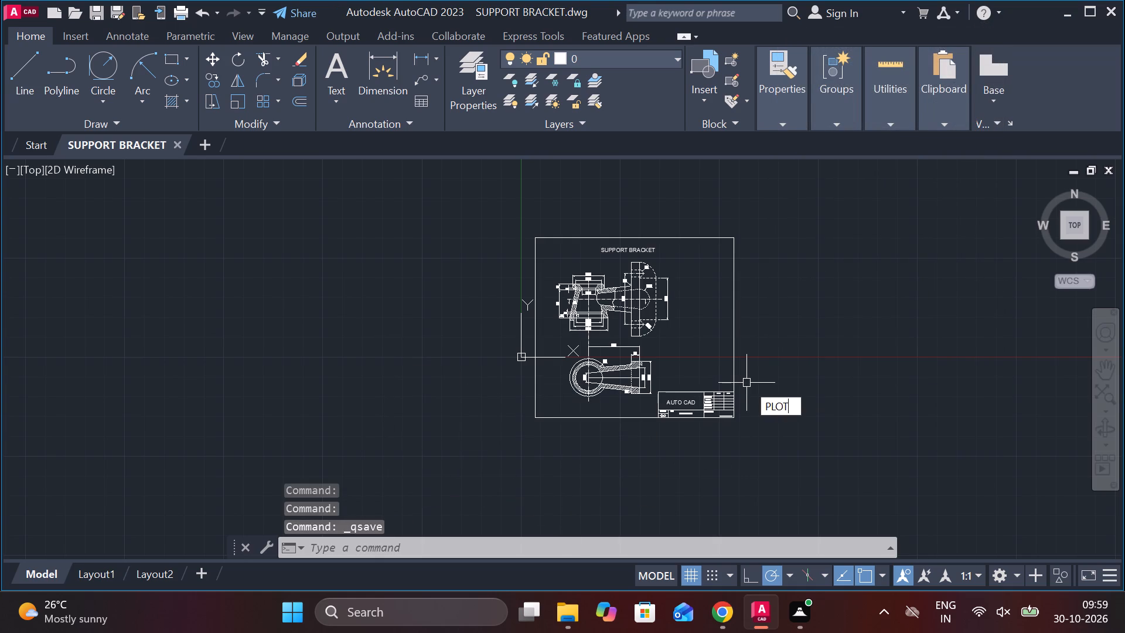
{"action": "left_click", "coordinate": [785, 431]}
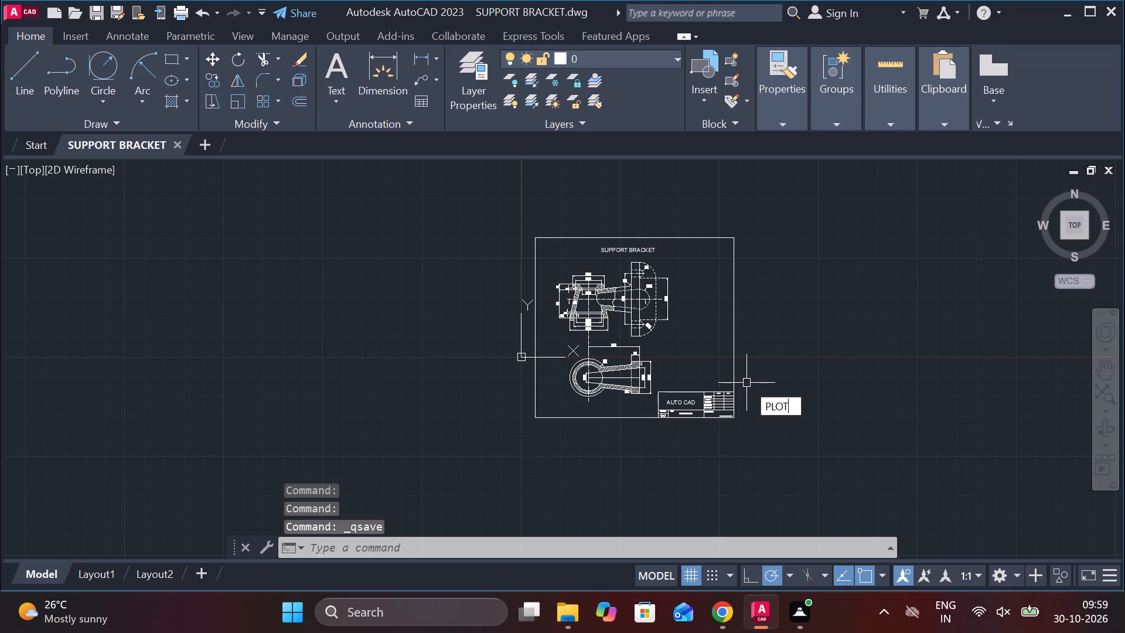
{"action": "left_click", "coordinate": [400, 184]}
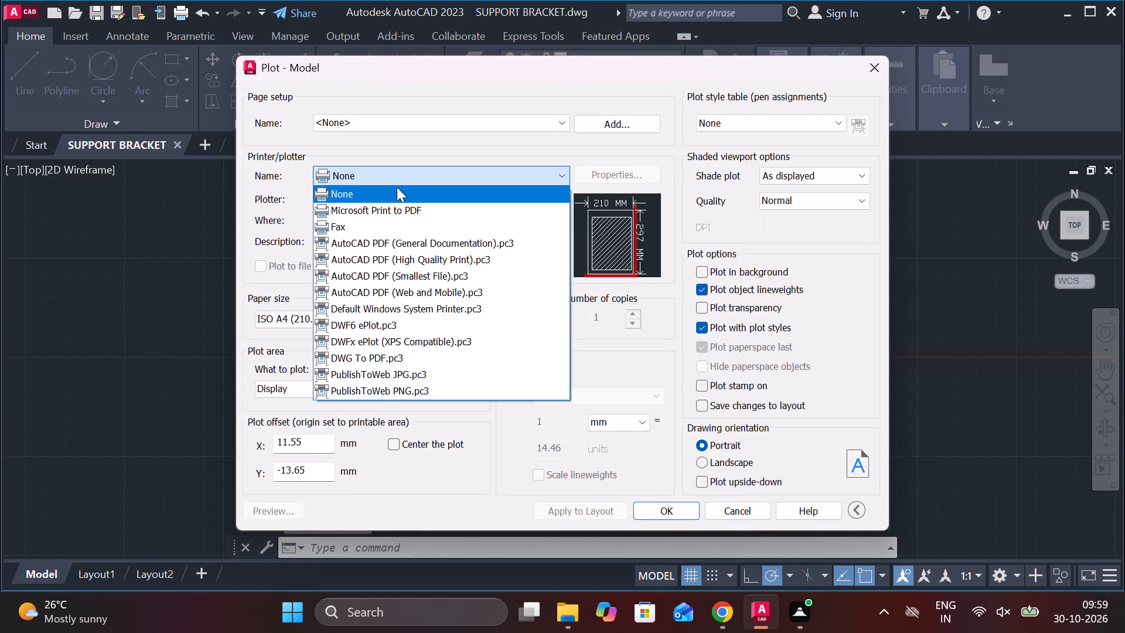
{"action": "left_click", "coordinate": [378, 355]}
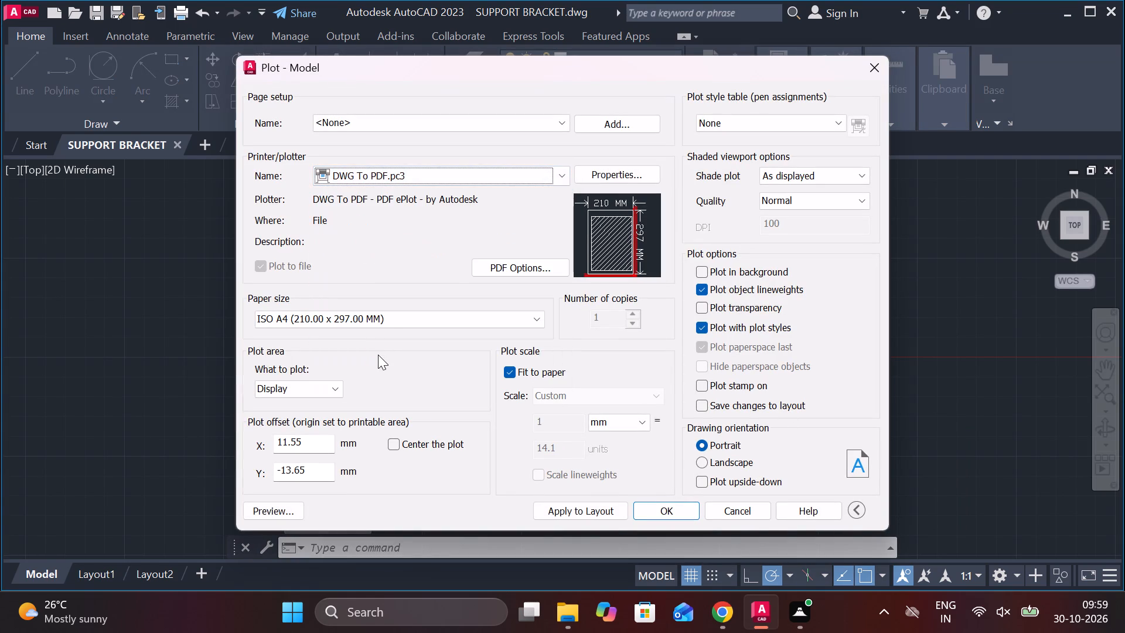
{"action": "left_click", "coordinate": [707, 465]}
Set the plot area to a window enclosing the whole drawing border with a small margin around it.
{"action": "left_click", "coordinate": [311, 395]}
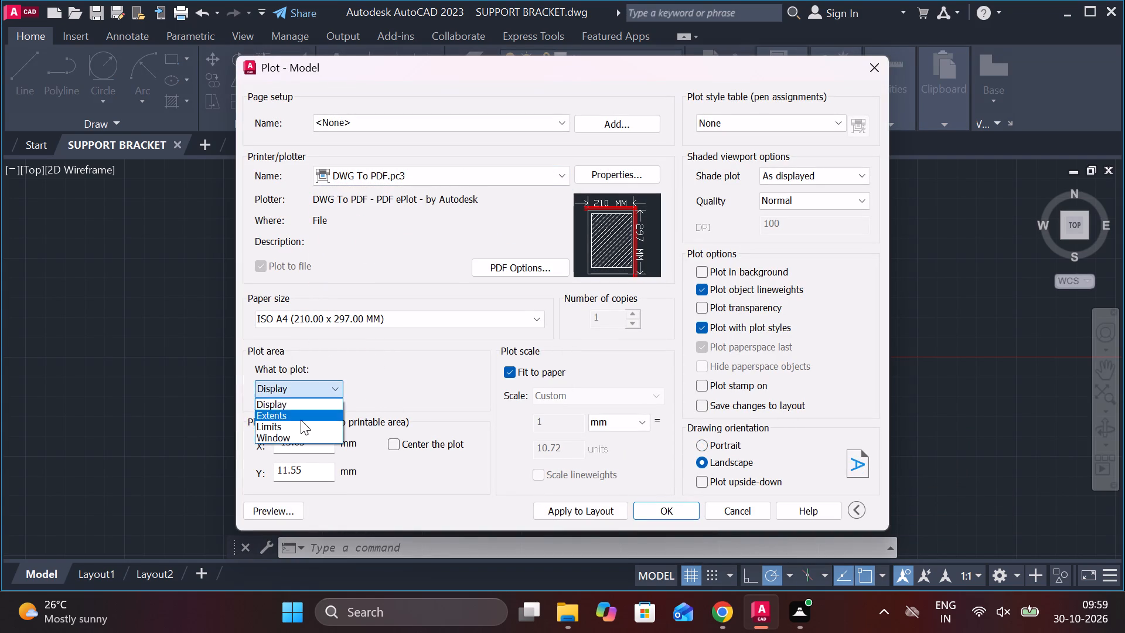
{"action": "left_click", "coordinate": [282, 442]}
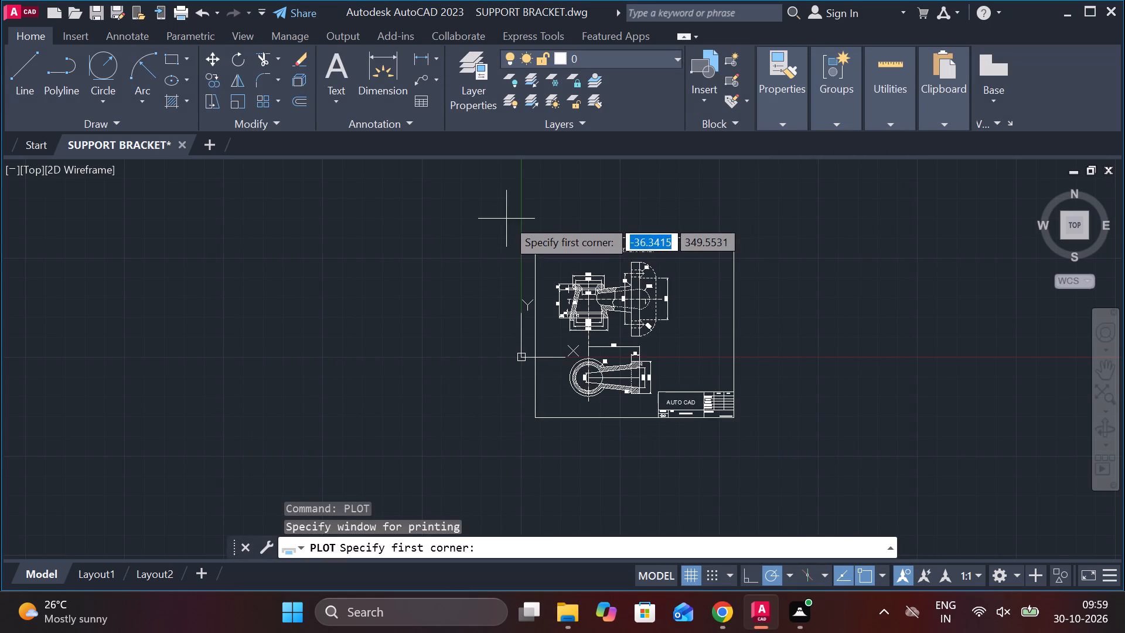
{"action": "scroll", "coordinate": [516, 223], "scroll_direction": "up", "scroll_amount": 1}
{"action": "left_click", "coordinate": [522, 224]}
{"action": "middle_click_drag", "start_coordinate": [741, 430], "coordinate": [510, 383]}
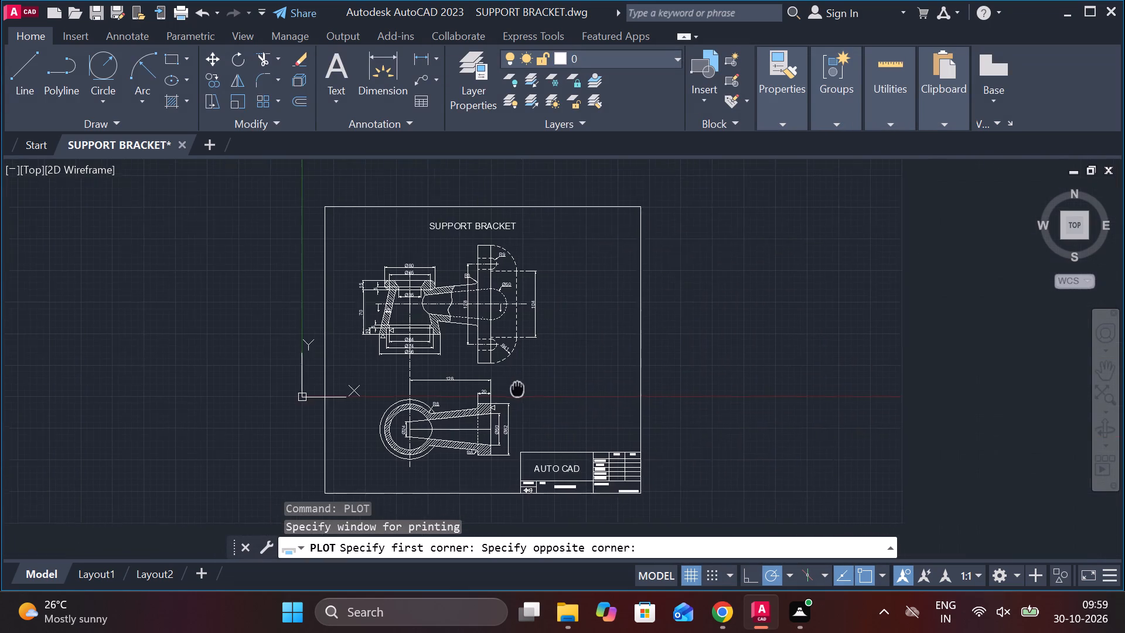
{"action": "middle_click_drag", "start_coordinate": [510, 383], "coordinate": [504, 370]}
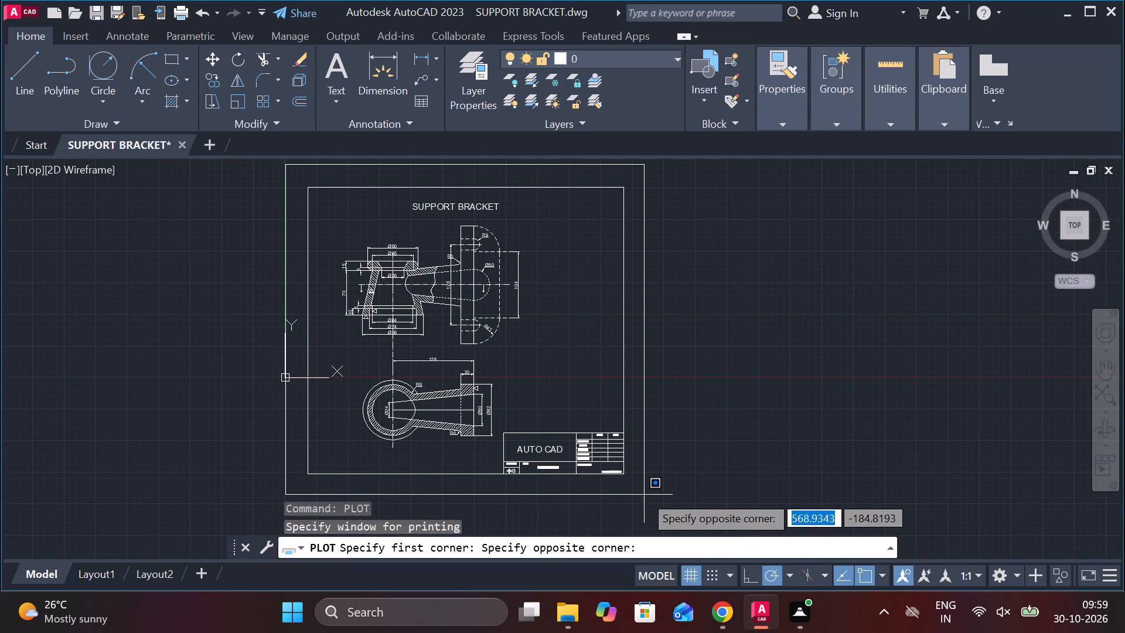
{"action": "left_click", "coordinate": [644, 499]}
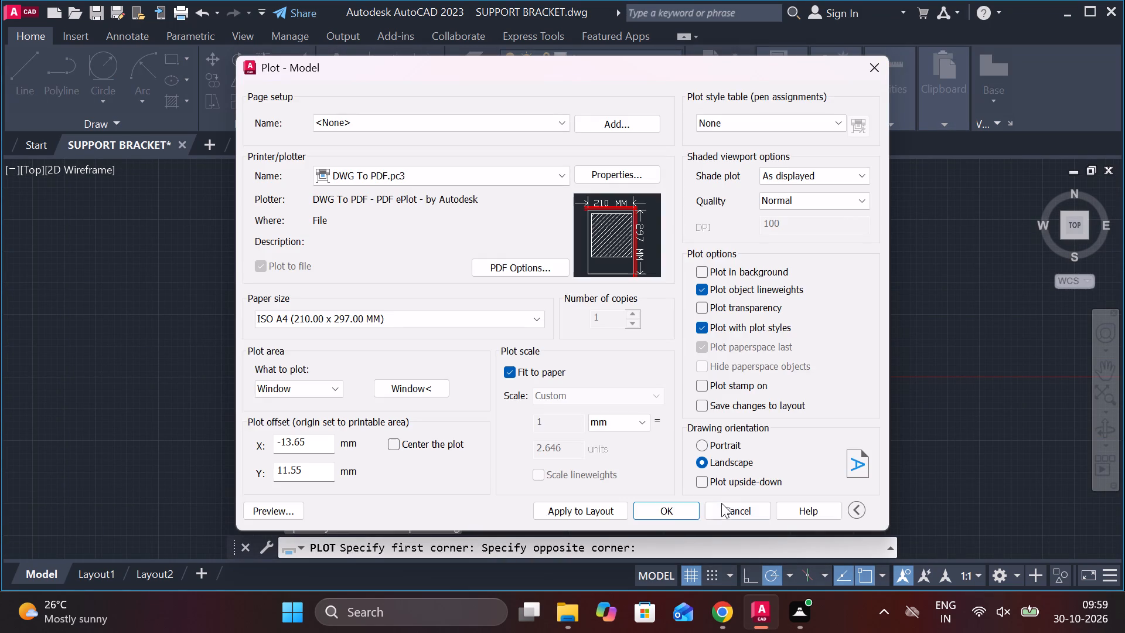
Plot the drawing to a PDF in Documents with the file name SUPPORT BRACKET-Model.pdf.
{"action": "left_click", "coordinate": [651, 513]}
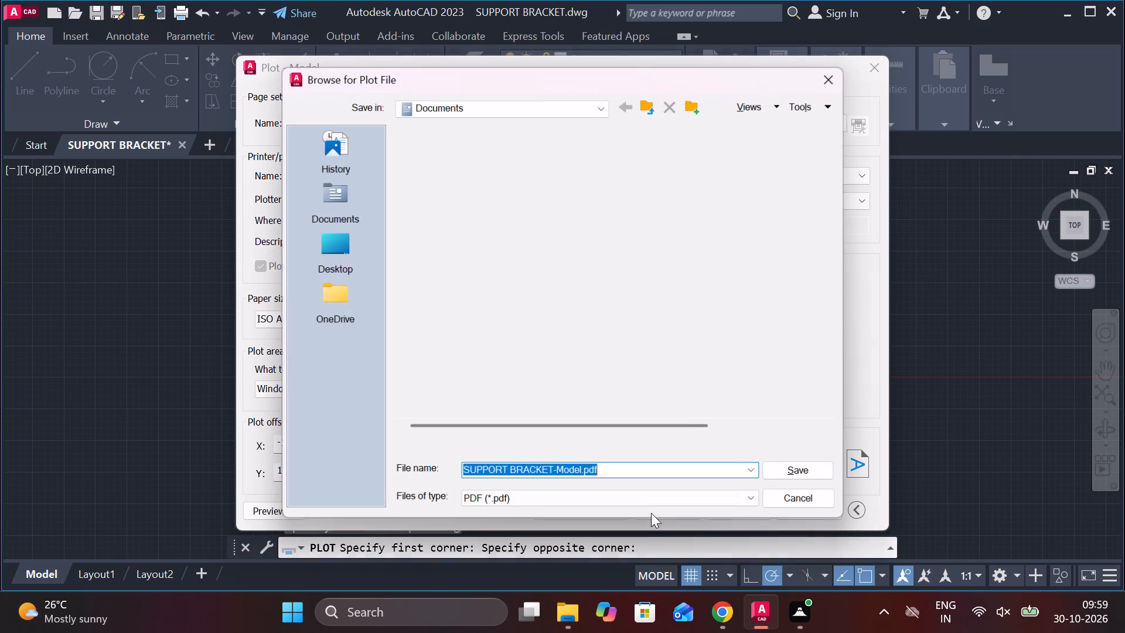
{"action": "left_click", "coordinate": [806, 468]}
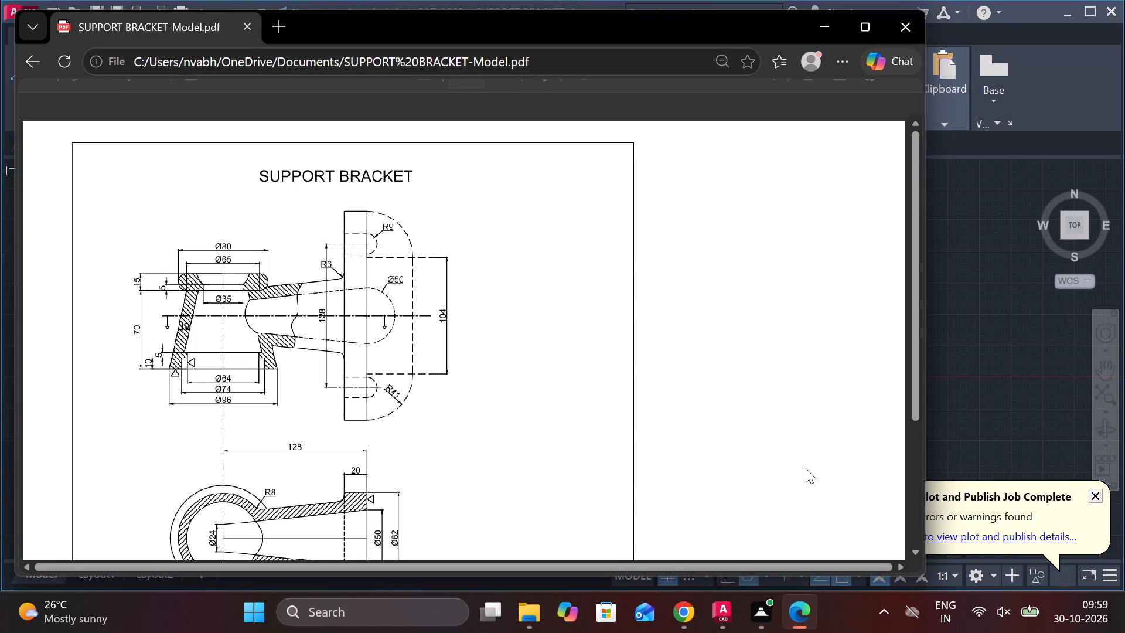
Review the plotted PDF in Microsoft Edge, examining the heading, both bracket views, the dimensions and the title block.
{"action": "scroll", "coordinate": [647, 450], "scroll_direction": "down", "scroll_amount": 2}
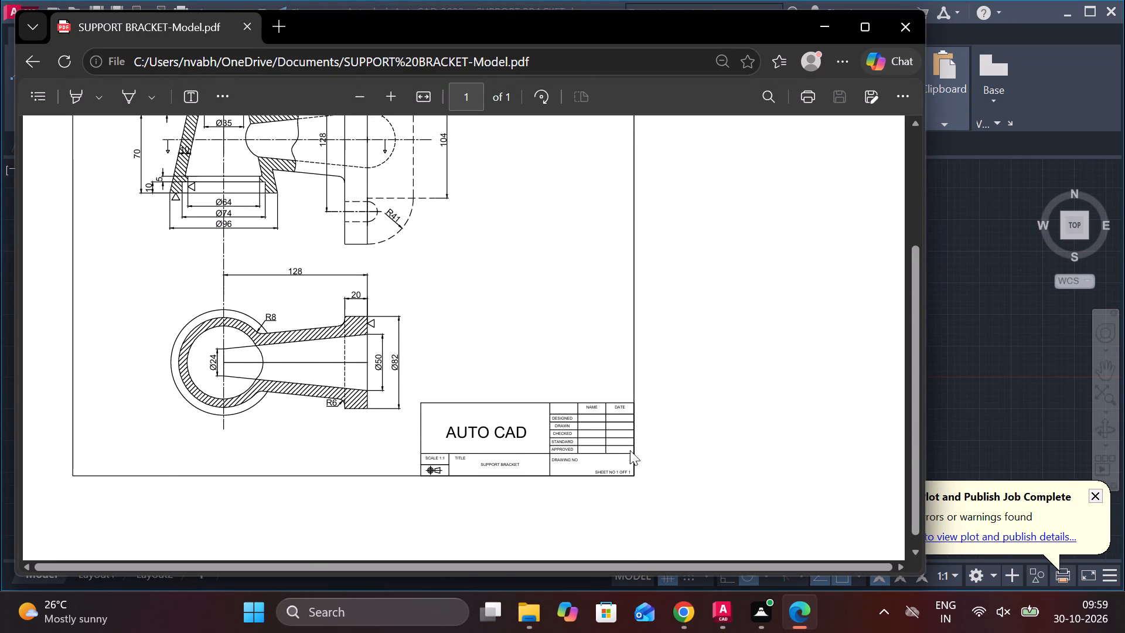
{"action": "scroll", "coordinate": [401, 352], "scroll_direction": "up", "scroll_amount": 2}
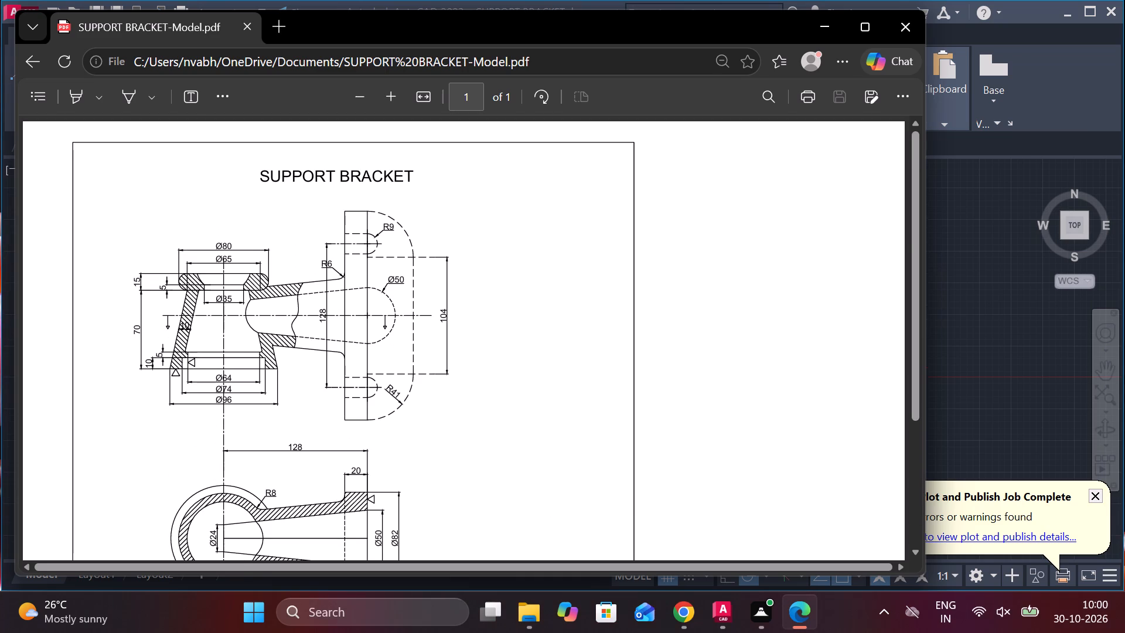
{"action": "scroll", "coordinate": [557, 338], "scroll_direction": "down", "scroll_amount": 2}
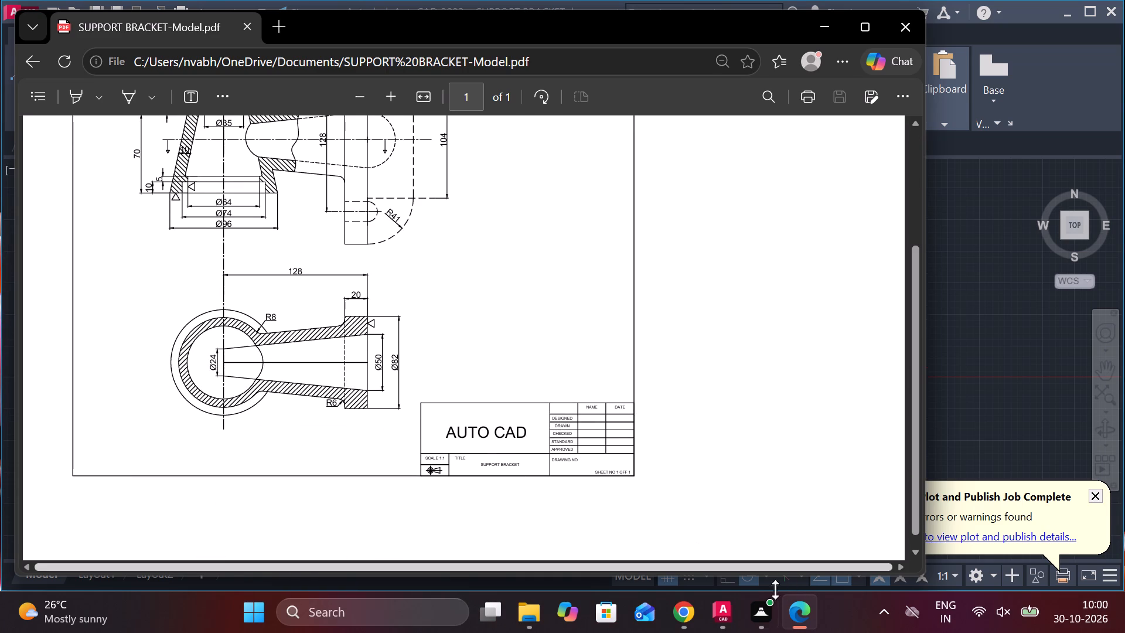